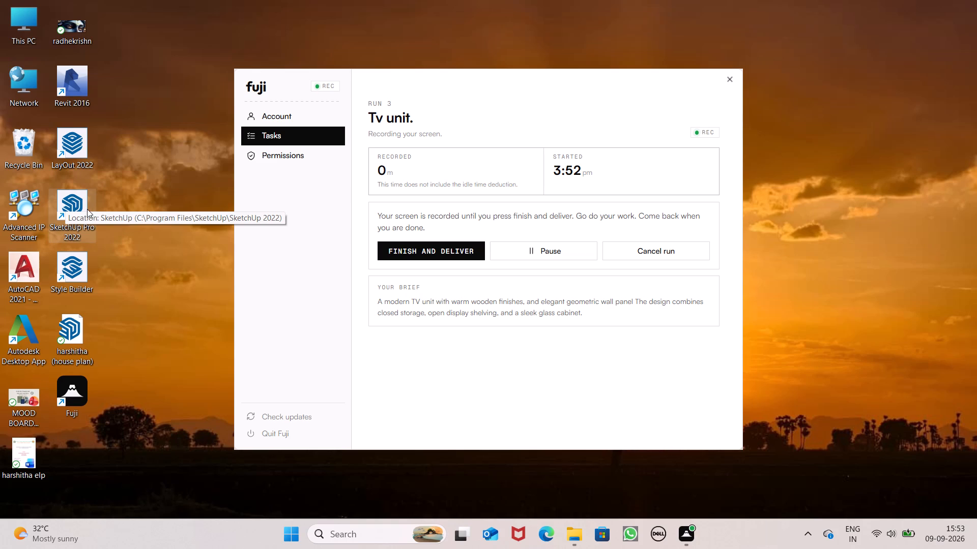
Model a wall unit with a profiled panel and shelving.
Launch SketchUp Pro 2022 from the desktop.
left_click(78, 207)
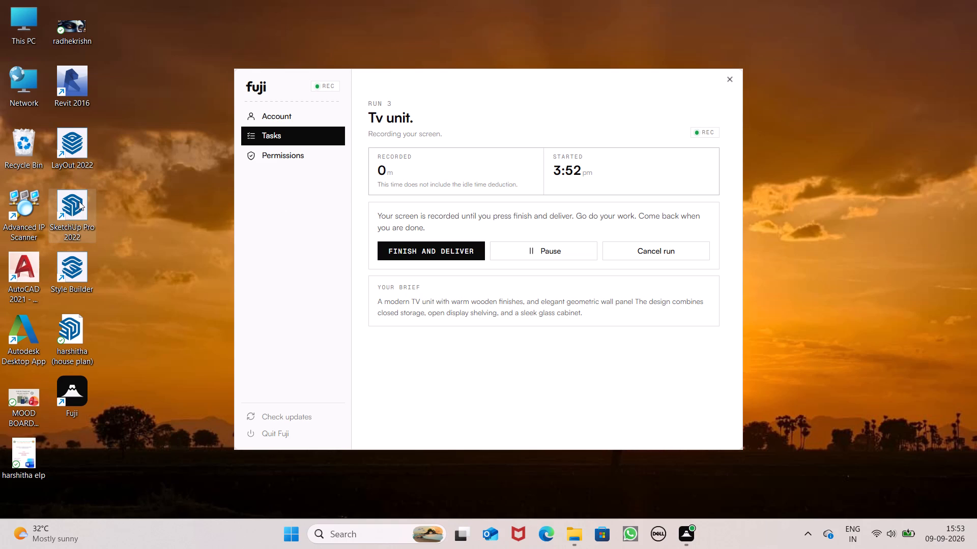
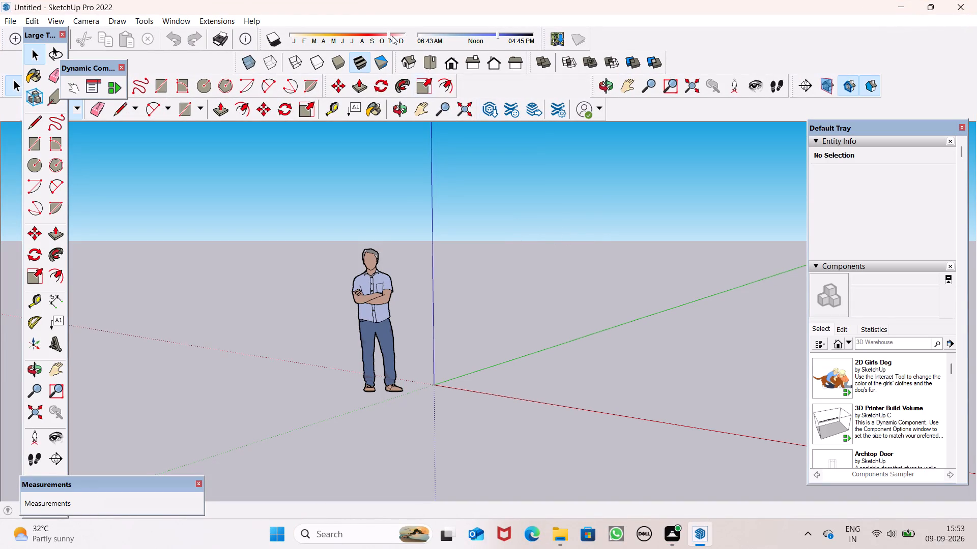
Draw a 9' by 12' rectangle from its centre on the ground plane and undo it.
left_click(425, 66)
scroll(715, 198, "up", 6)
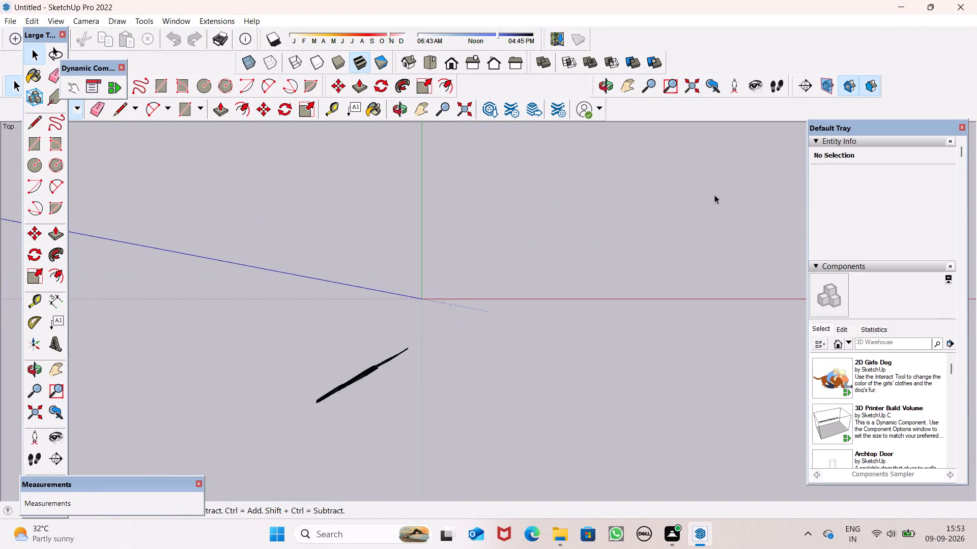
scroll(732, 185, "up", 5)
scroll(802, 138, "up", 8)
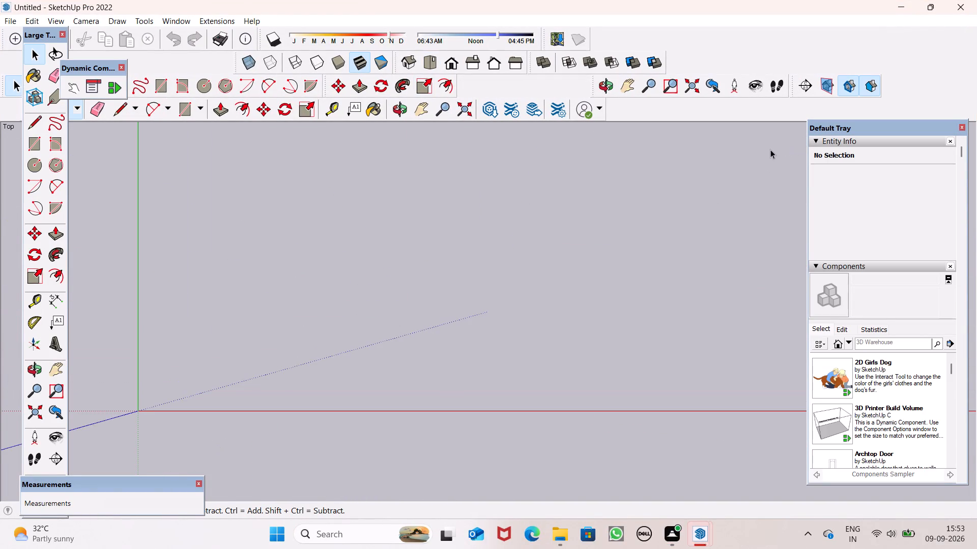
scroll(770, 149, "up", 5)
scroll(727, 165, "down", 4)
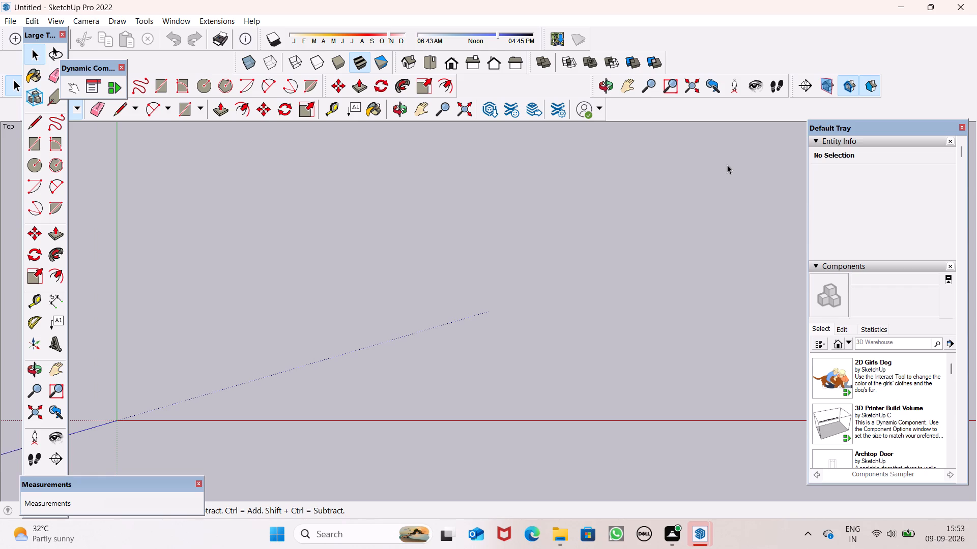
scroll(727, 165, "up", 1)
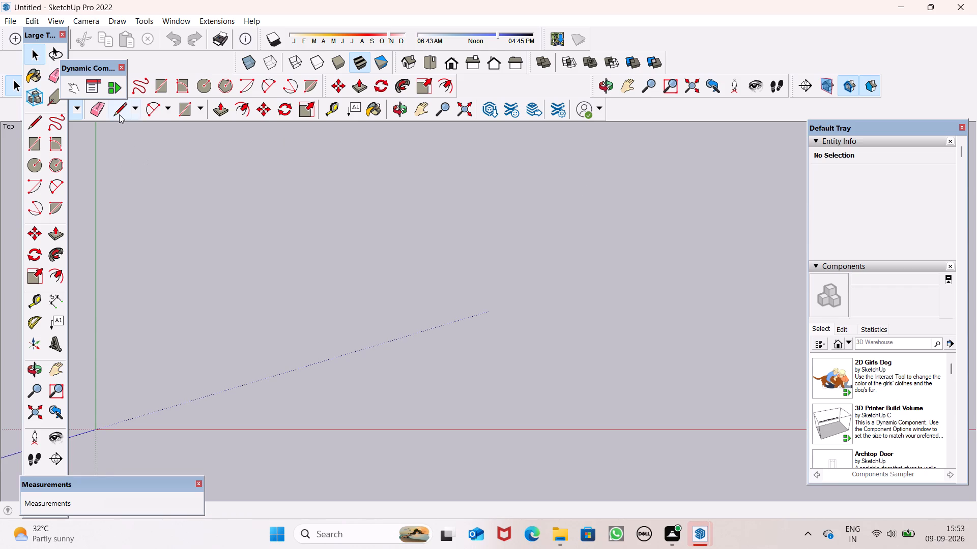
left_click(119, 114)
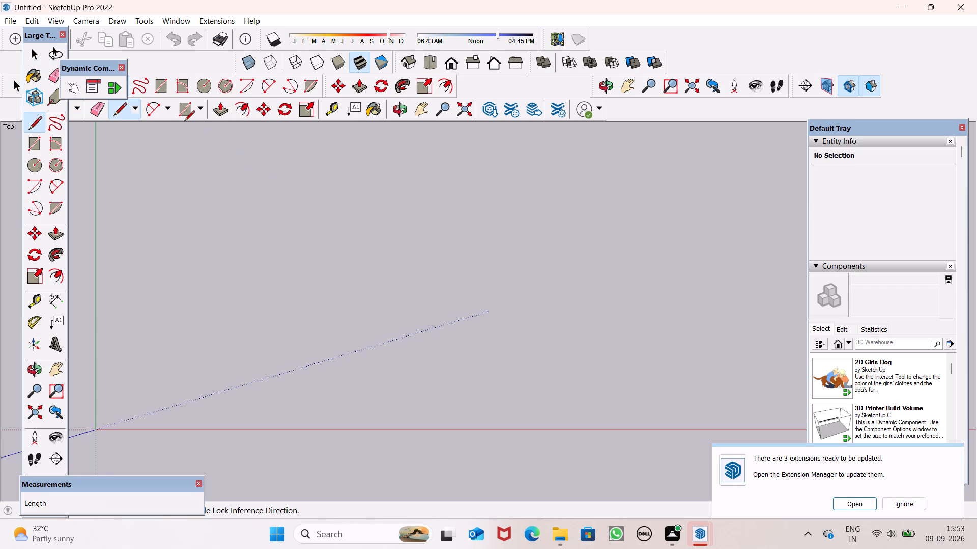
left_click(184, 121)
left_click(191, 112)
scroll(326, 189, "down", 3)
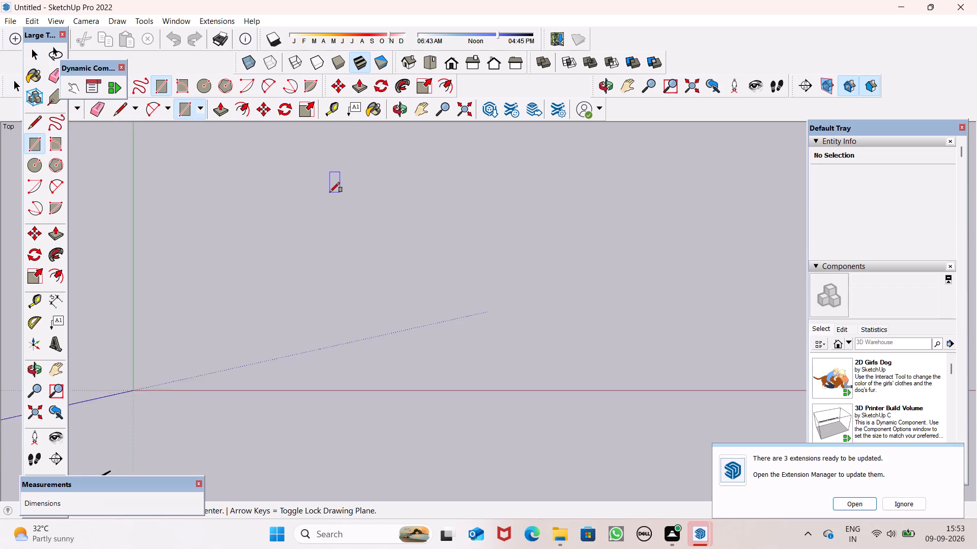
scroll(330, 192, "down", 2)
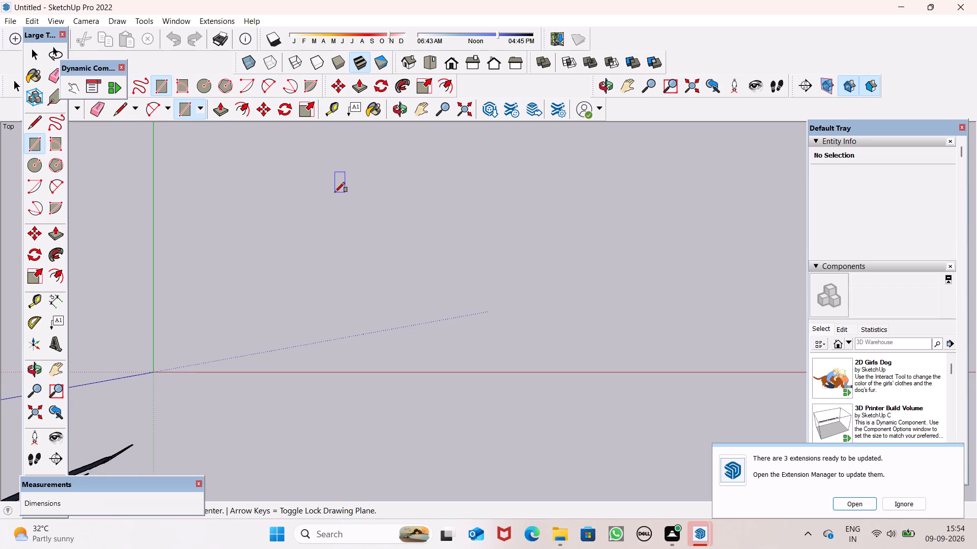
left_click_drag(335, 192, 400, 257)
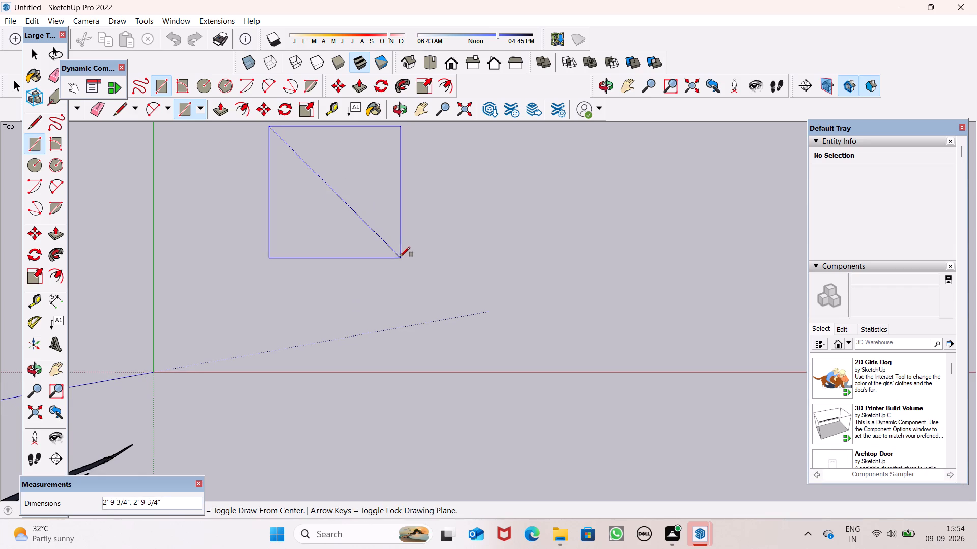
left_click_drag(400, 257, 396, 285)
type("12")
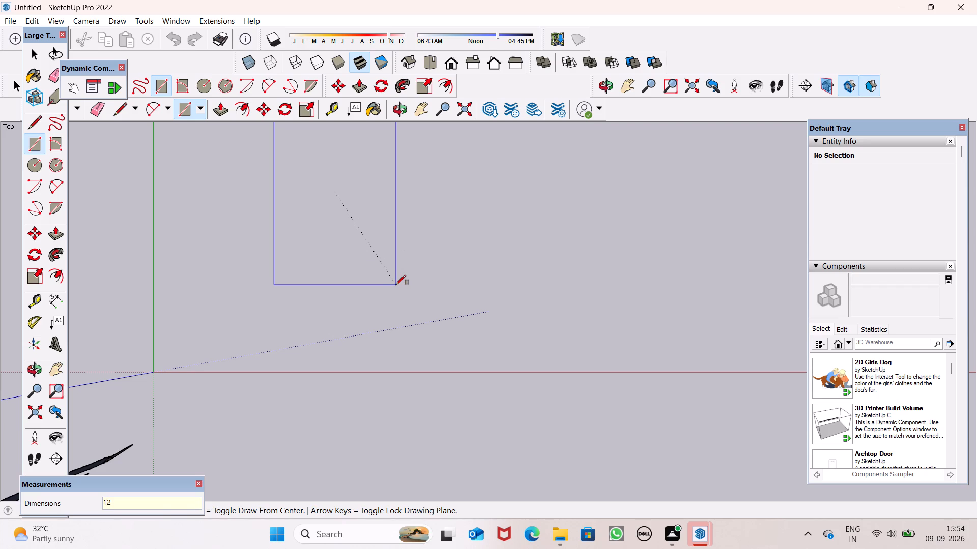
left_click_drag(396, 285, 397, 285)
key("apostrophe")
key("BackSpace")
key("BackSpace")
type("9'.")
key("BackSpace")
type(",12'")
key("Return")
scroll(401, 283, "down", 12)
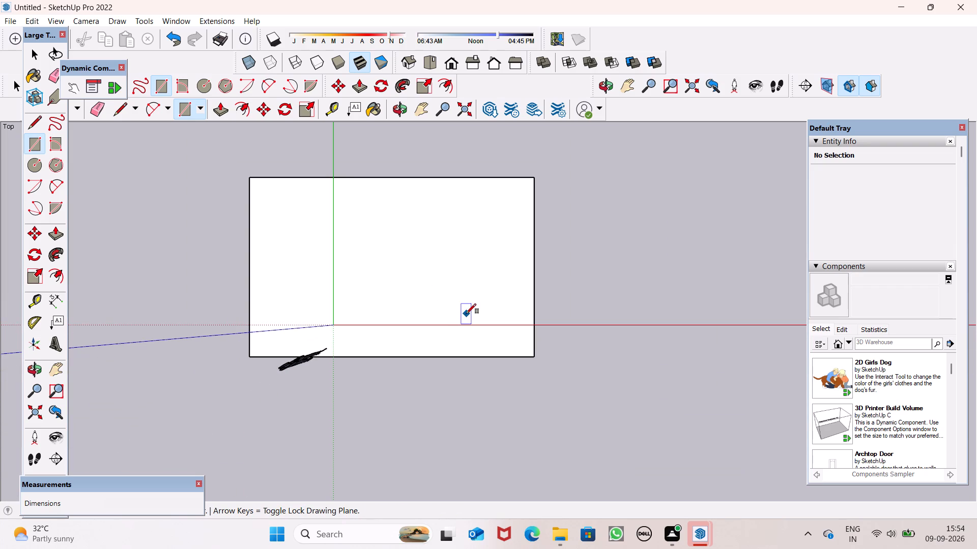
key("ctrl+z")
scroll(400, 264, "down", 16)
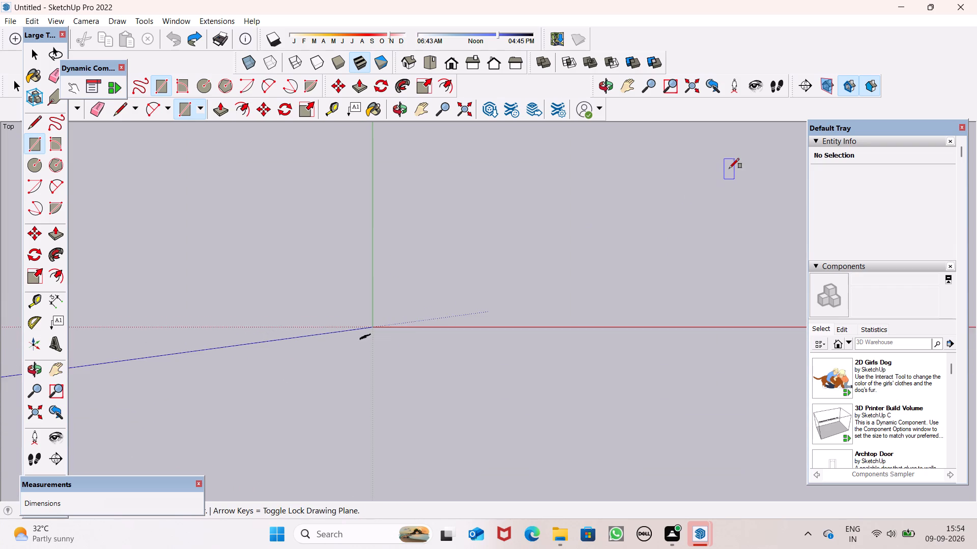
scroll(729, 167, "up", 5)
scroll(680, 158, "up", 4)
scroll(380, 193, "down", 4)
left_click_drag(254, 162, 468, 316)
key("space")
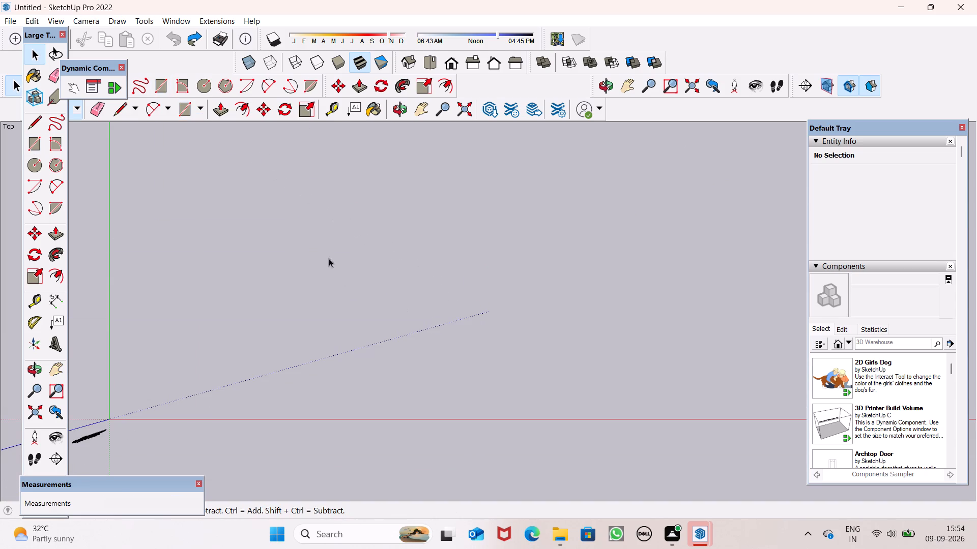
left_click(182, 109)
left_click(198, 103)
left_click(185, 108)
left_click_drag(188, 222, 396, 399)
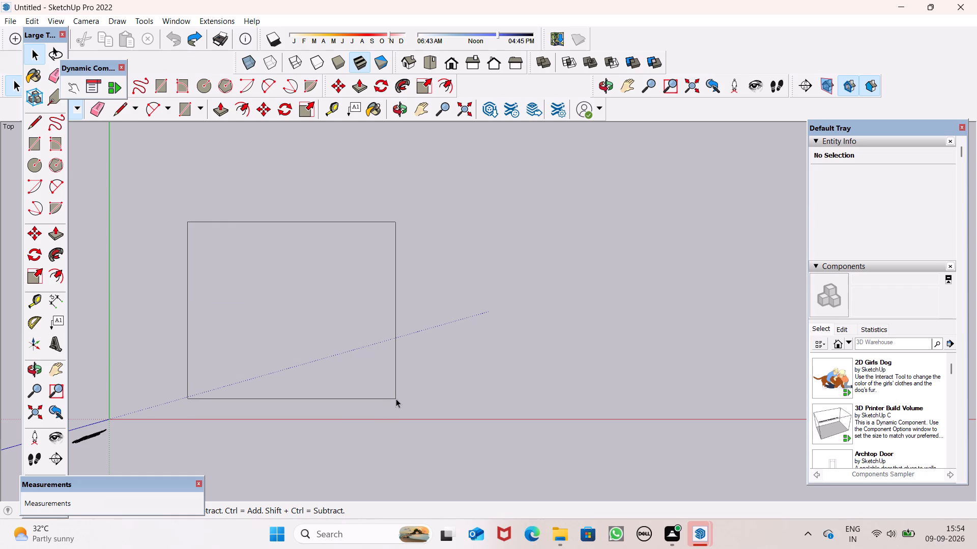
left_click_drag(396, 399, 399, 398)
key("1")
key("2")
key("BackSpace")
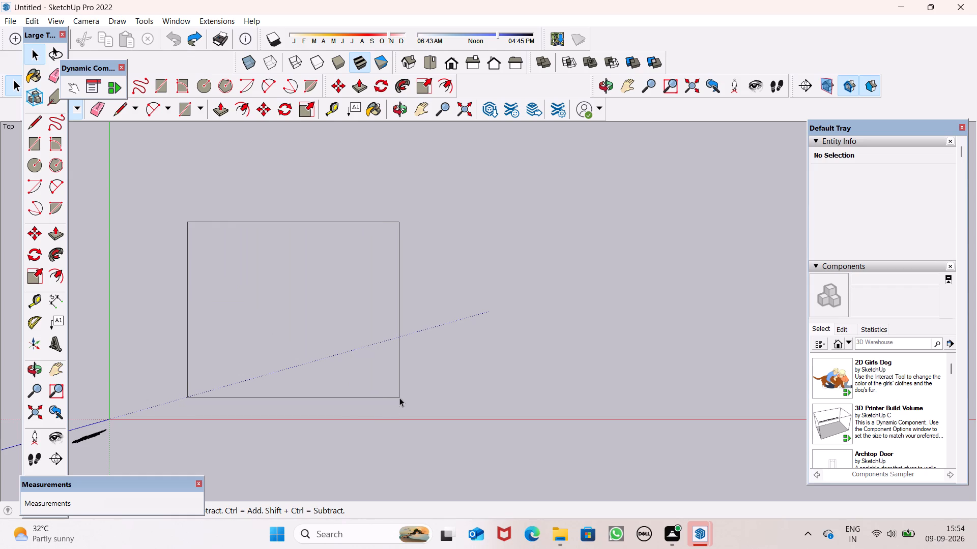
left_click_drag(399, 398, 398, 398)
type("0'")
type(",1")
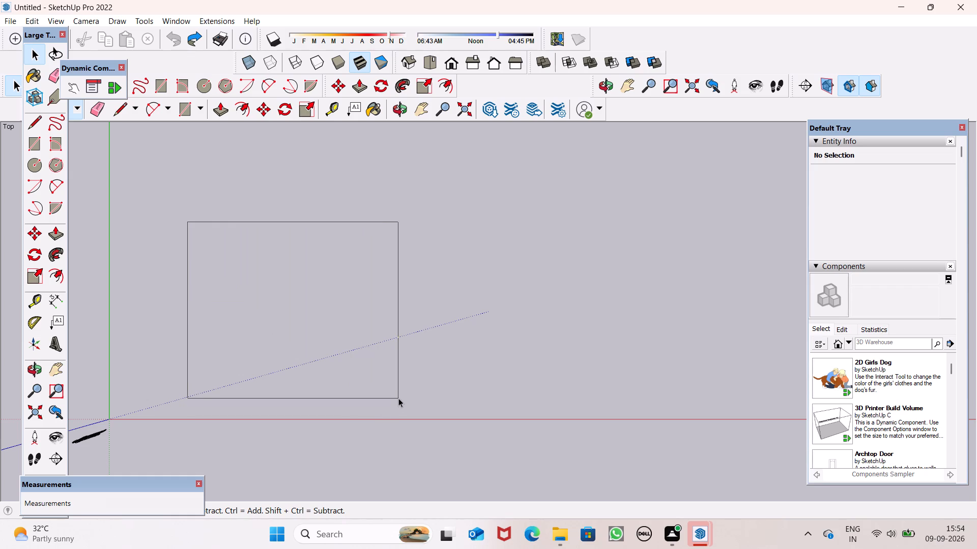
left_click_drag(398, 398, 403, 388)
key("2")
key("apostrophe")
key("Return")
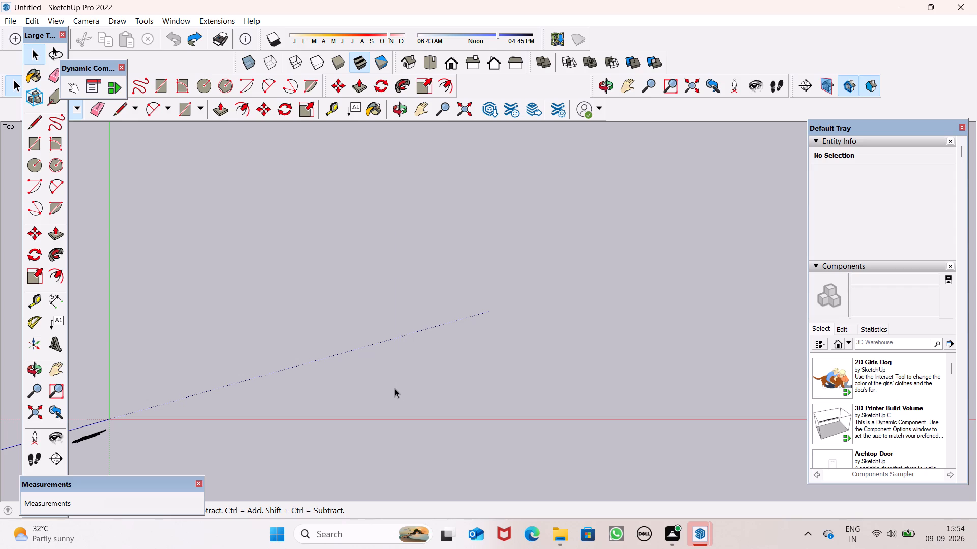
Draw a 10' by 12' rectangle on the ground plane as the room's floor.
left_click(184, 114)
left_click_drag(183, 196, 303, 329)
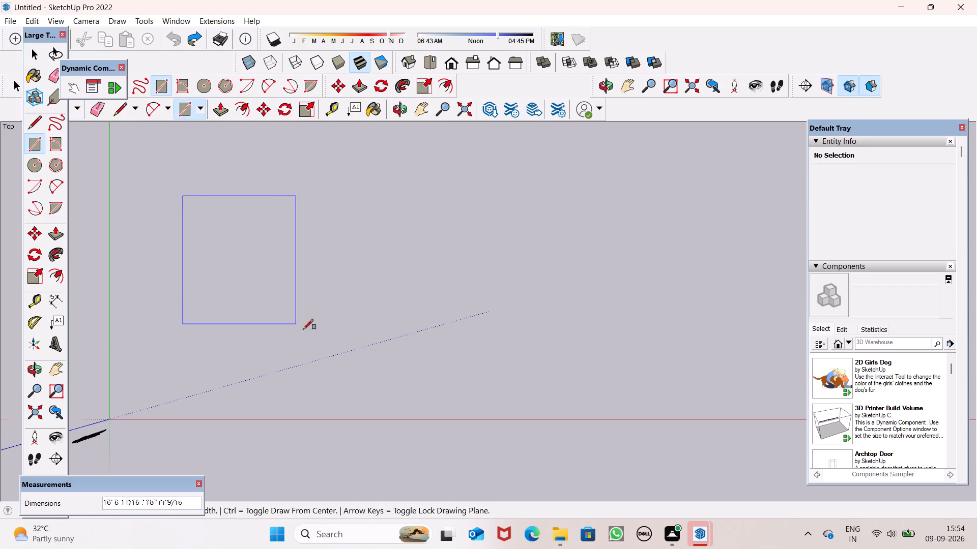
left_click_drag(303, 329, 397, 383)
key("1")
key("0")
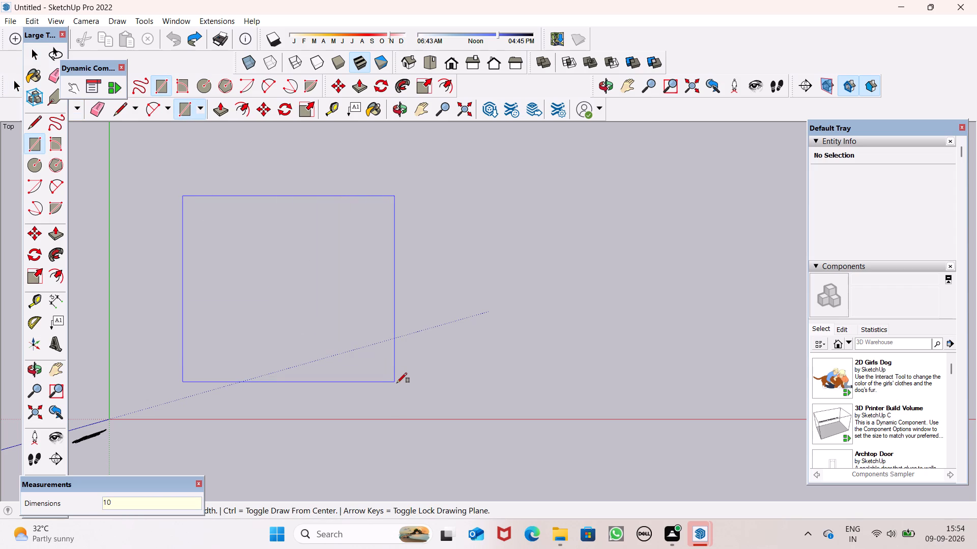
key("apostrophe")
left_click_drag(397, 383, 397, 383)
key("comma")
type("12'")
left_click_drag(397, 383, 401, 381)
key("Return")
key("space")
scroll(115, 245, "up", 6)
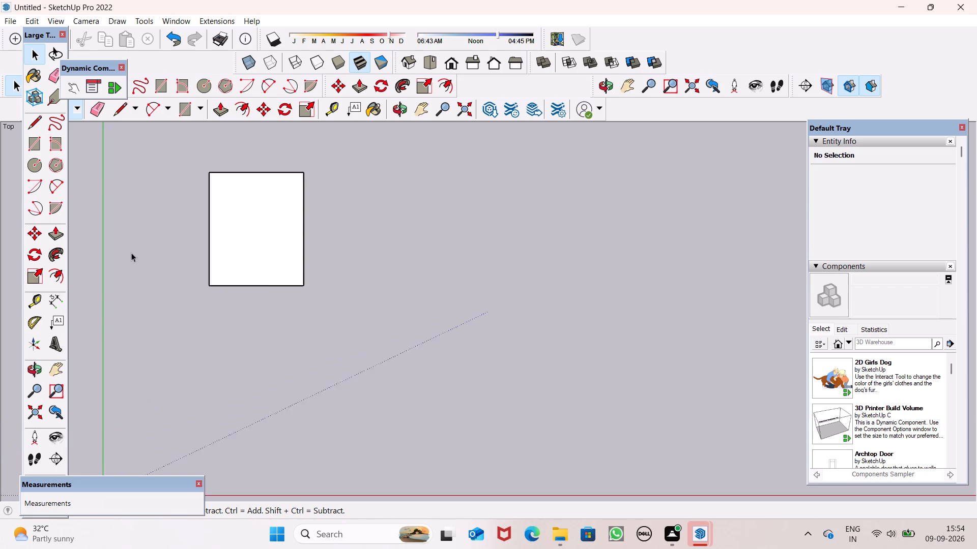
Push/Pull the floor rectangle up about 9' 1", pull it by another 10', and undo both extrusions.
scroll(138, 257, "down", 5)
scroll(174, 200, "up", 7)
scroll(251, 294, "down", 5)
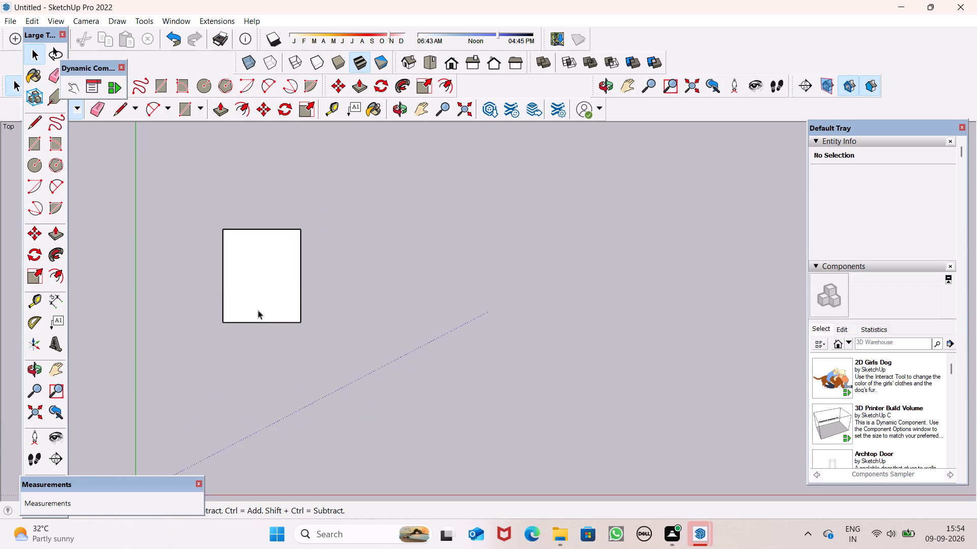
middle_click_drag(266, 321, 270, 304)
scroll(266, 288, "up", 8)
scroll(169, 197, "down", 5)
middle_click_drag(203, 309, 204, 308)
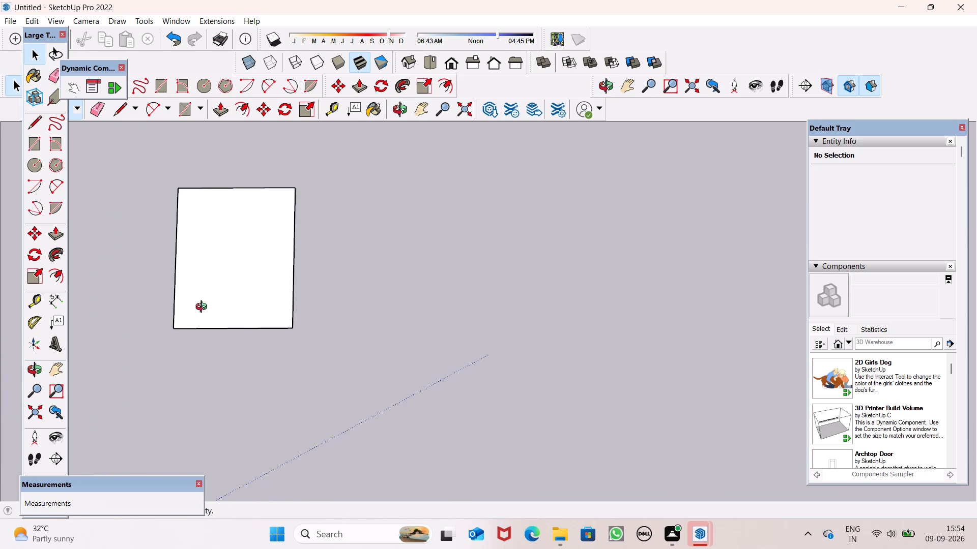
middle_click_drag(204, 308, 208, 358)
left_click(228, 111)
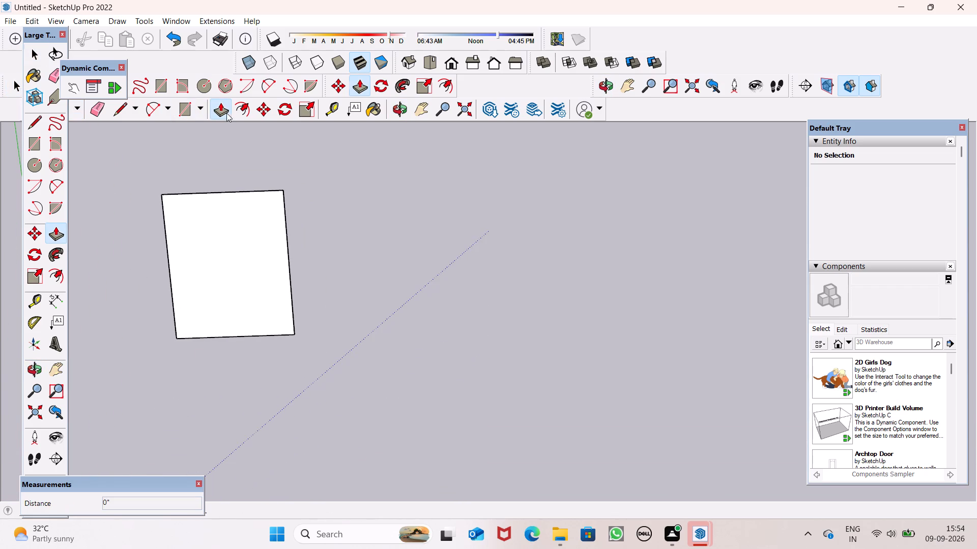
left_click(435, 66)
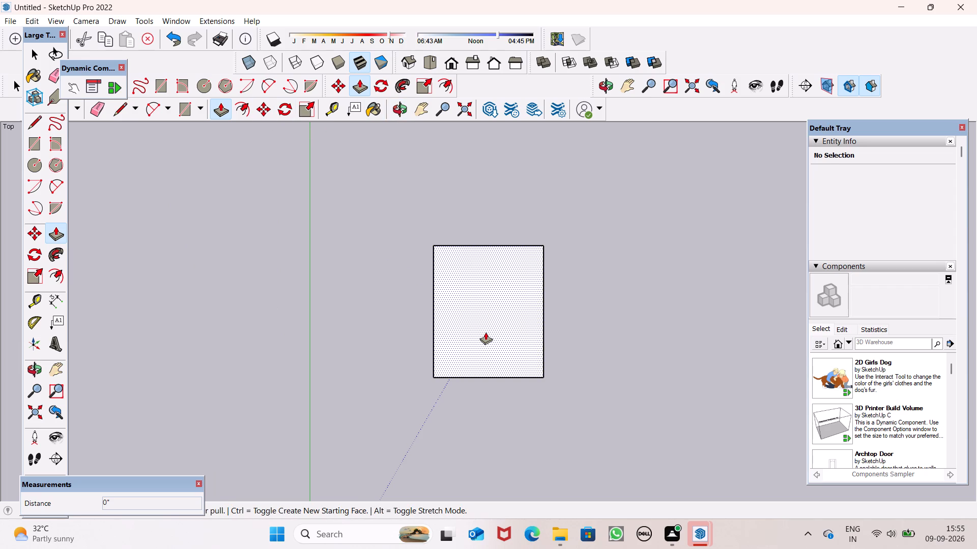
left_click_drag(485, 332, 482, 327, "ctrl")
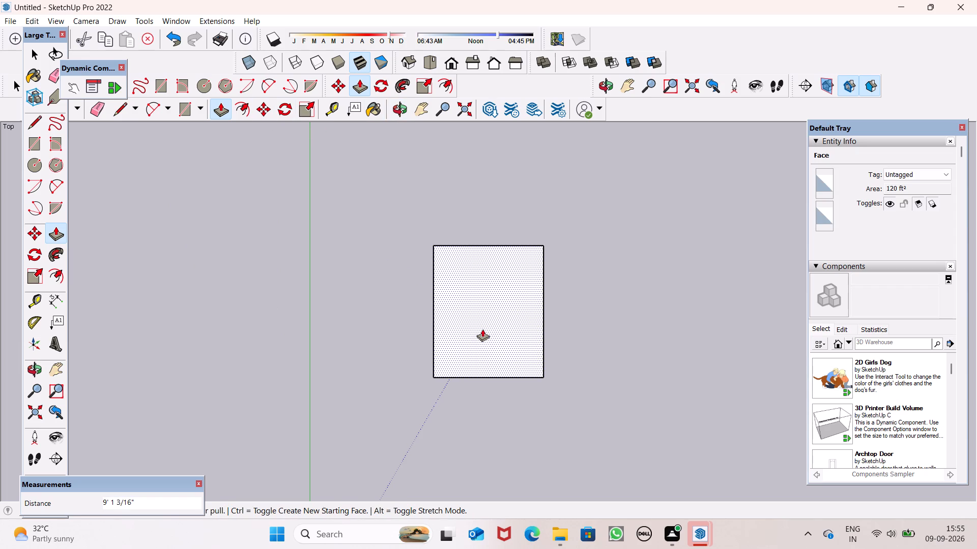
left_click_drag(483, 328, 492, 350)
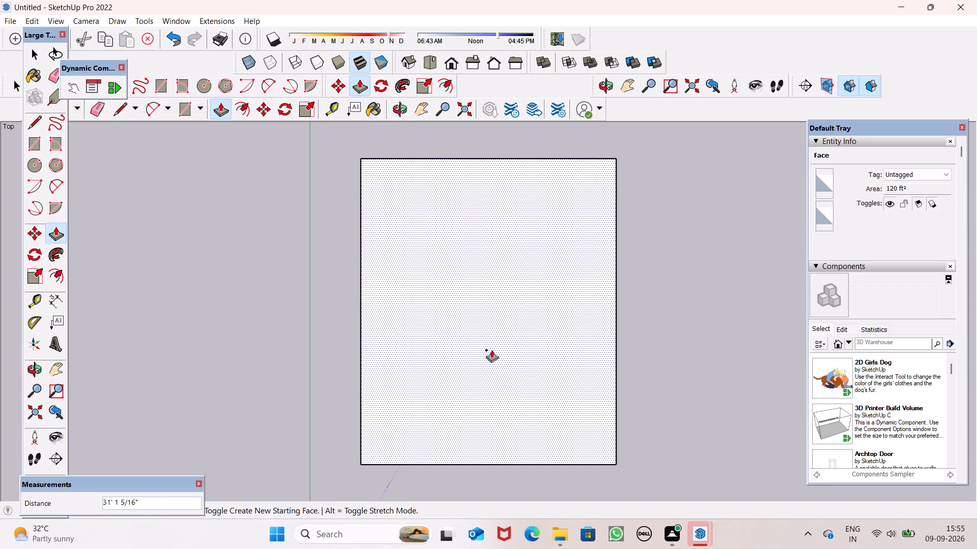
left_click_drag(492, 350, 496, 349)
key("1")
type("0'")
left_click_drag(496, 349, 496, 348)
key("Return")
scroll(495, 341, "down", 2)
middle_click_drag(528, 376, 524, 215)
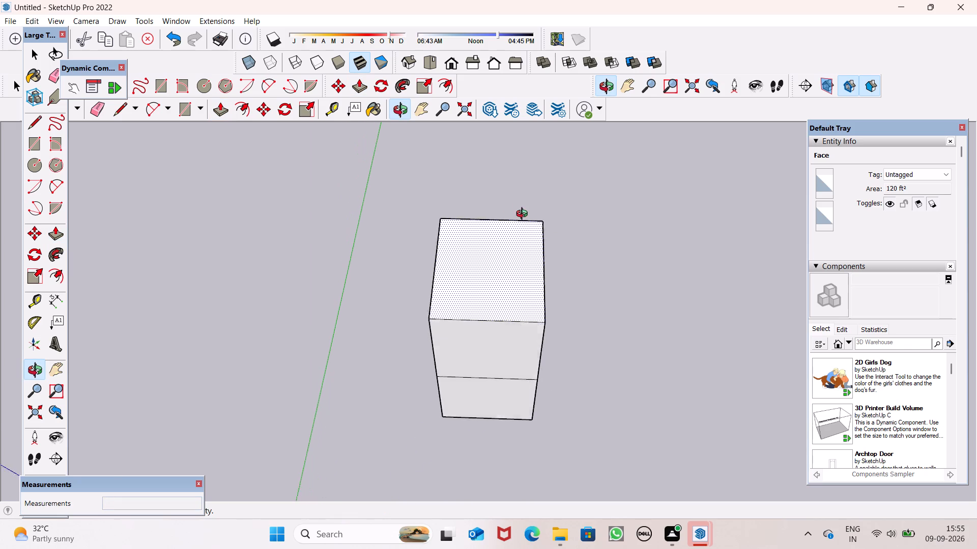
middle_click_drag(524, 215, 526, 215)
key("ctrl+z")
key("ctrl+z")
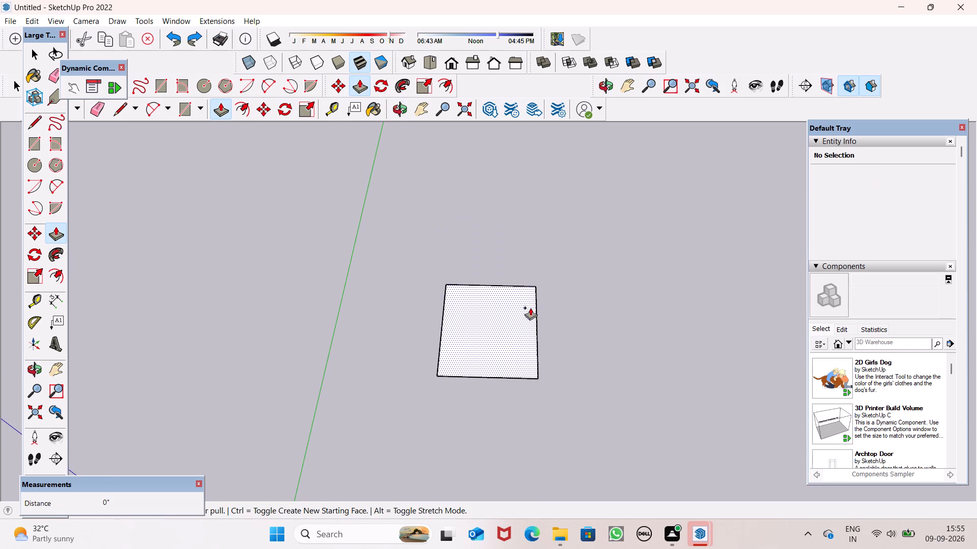
Push/Pull the 10' by 12' floor rectangle up 10' to form the room box.
left_click_drag(500, 333, 497, 274)
key("1")
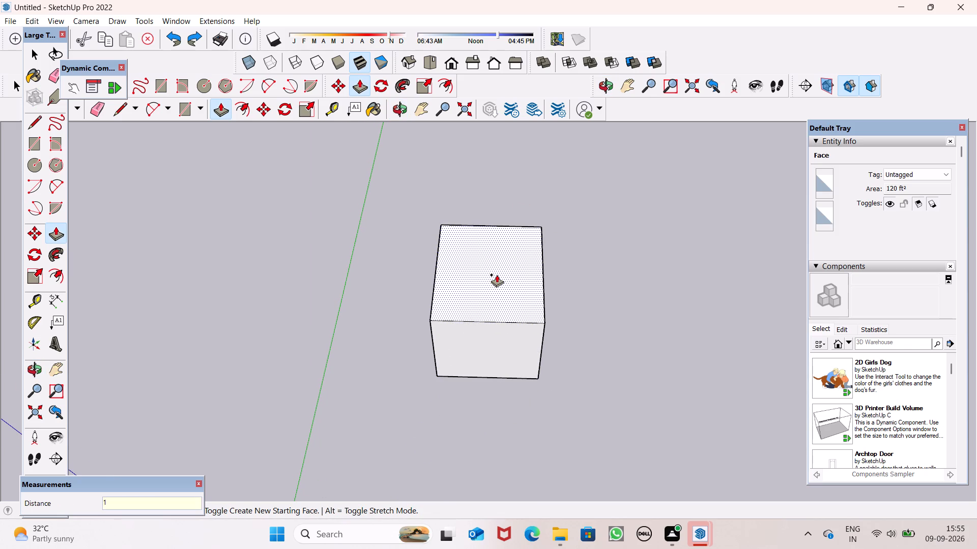
left_click_drag(497, 274, 497, 274)
key("0")
key("apostrophe")
key("Return")
key("space")
key("space")
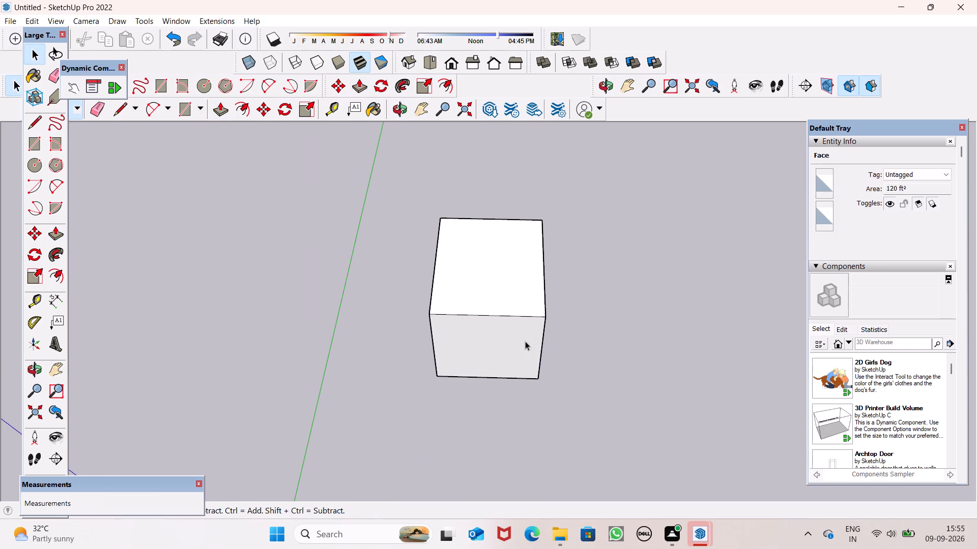
Erase the box's upper front edge to remove the top and front faces and open the room.
middle_click_drag(537, 354, 521, 317)
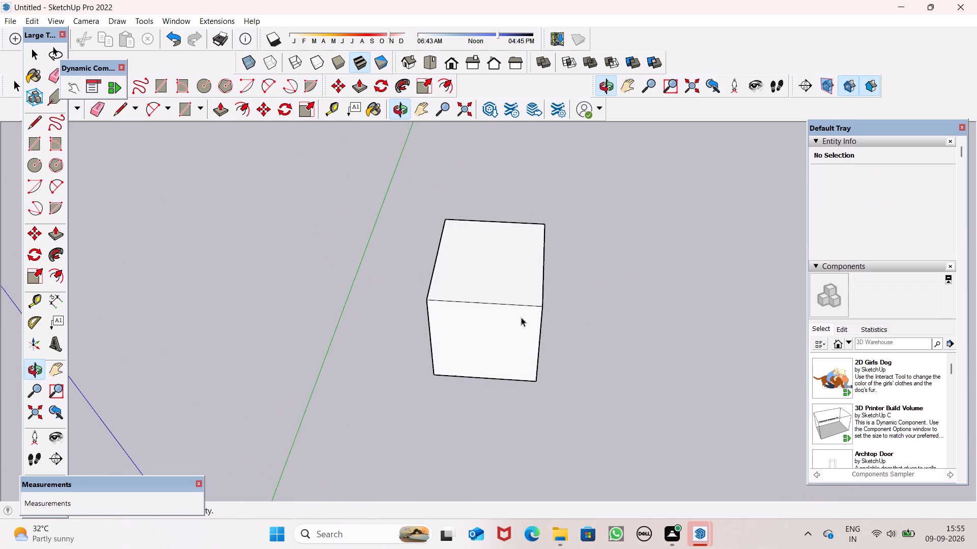
middle_click_drag(521, 317, 524, 321)
left_click(99, 114)
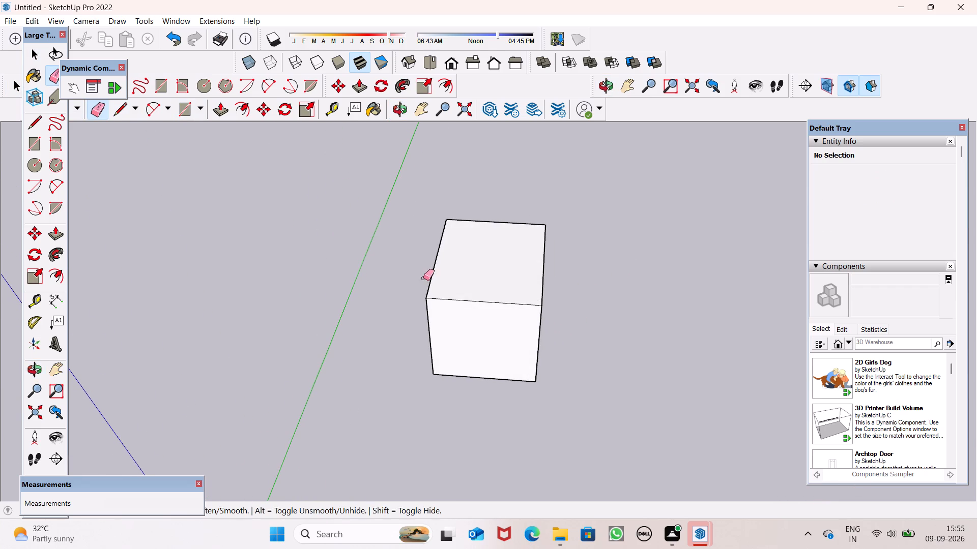
left_click_drag(484, 301, 486, 307)
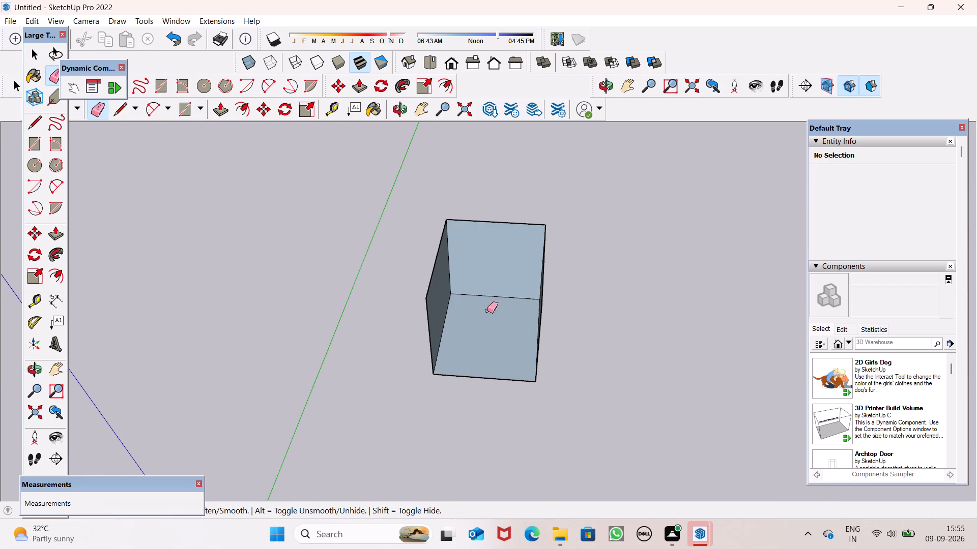
middle_click_drag(526, 379, 597, 333)
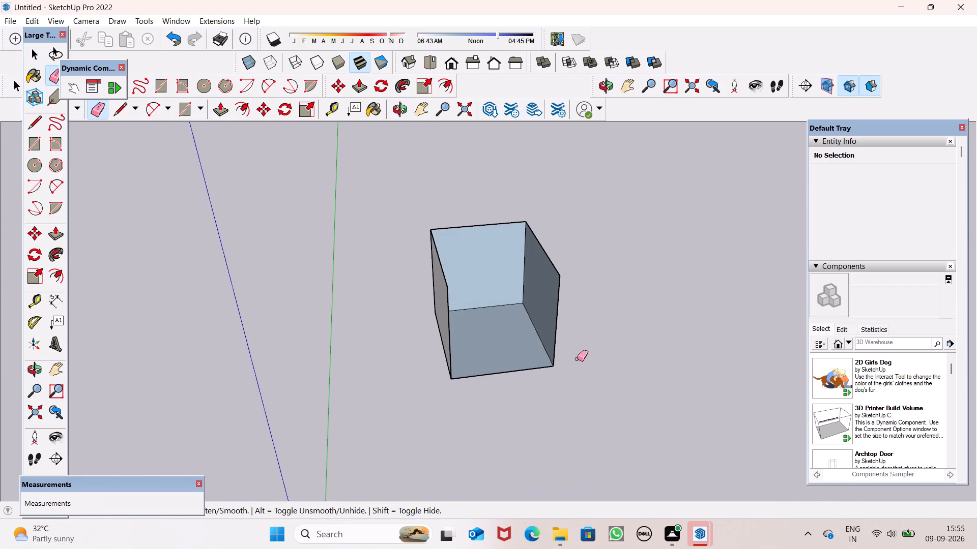
Erase one 10' side wall and its leftover vertical edge, keeping the floor, back wall and opposite side wall.
middle_click(583, 364)
scroll(565, 330, "up", 1)
left_click_drag(552, 254, 543, 268)
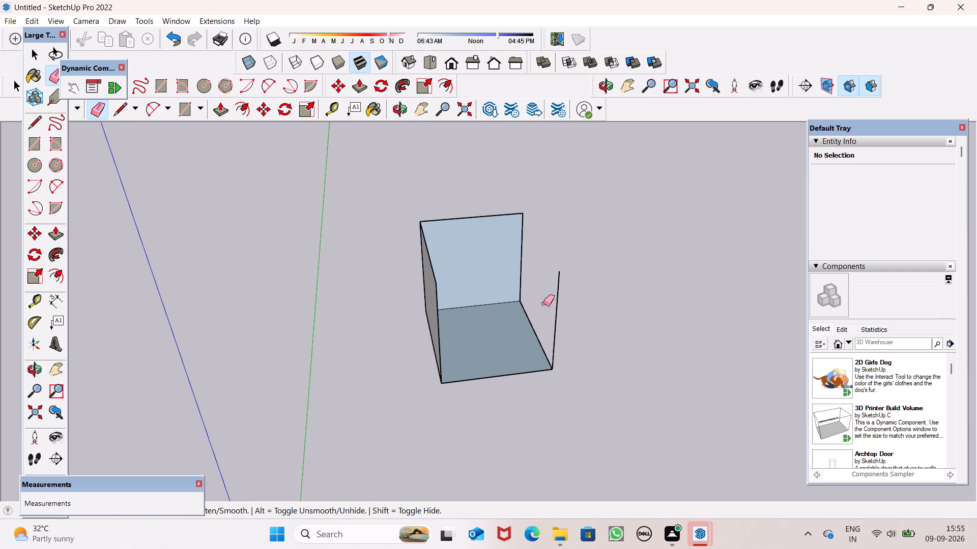
left_click(557, 303)
left_click_drag(564, 358, 562, 367)
left_click_drag(562, 367, 550, 368)
key("ctrl+z")
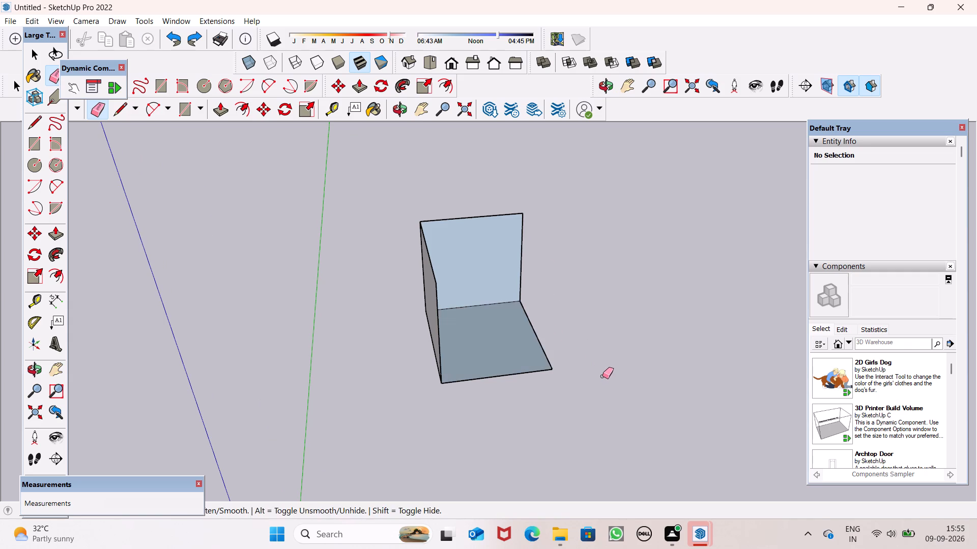
Examine the opened room's floor and two remaining walls from several angles.
middle_click_drag(598, 372, 212, 289)
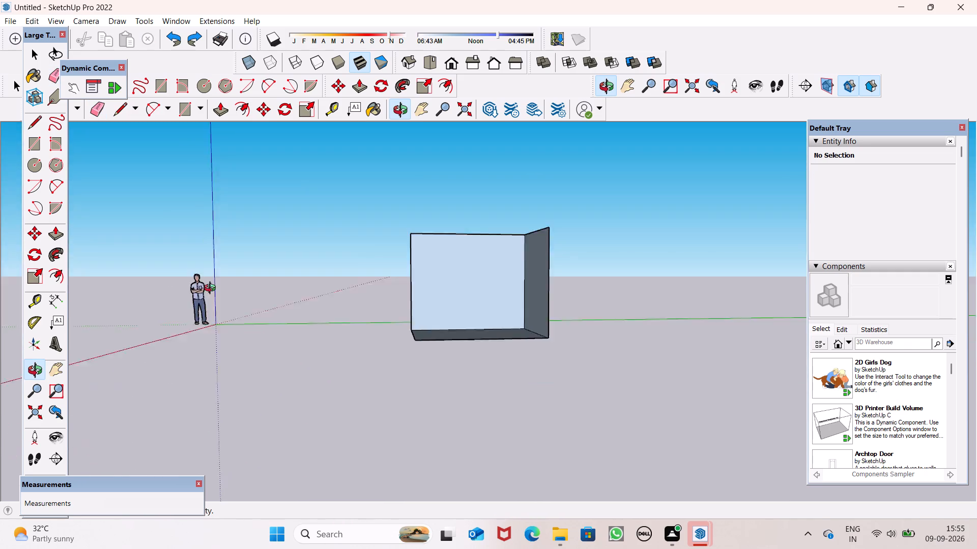
middle_click_drag(212, 289, 214, 350)
scroll(611, 274, "up", 3)
scroll(471, 280, "up", 4)
middle_click_drag(507, 310, 508, 311)
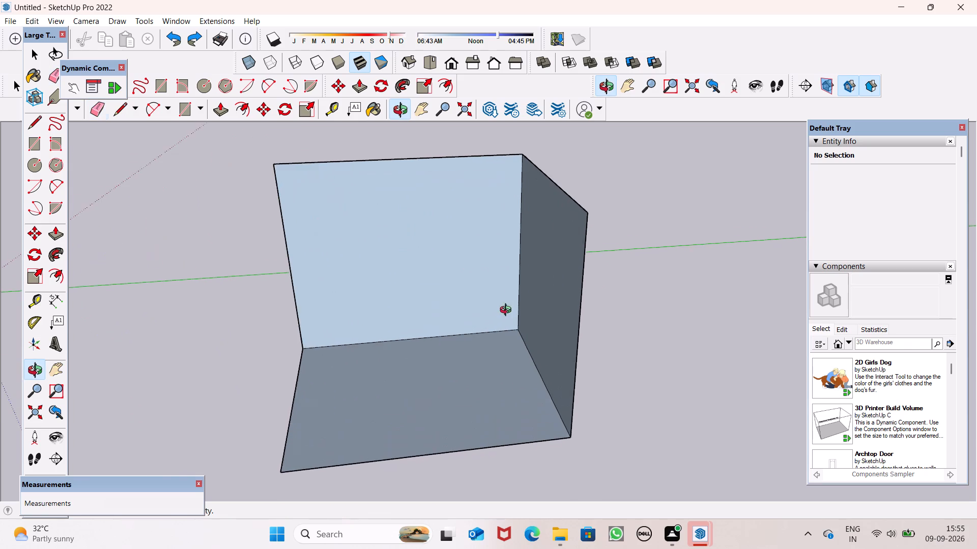
middle_click_drag(508, 311, 468, 319)
key("space")
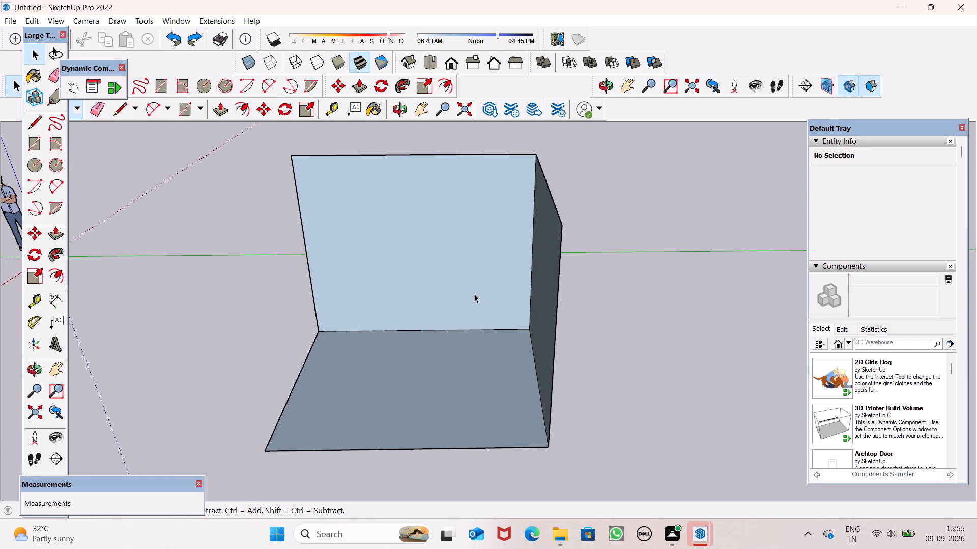
middle_click_drag(482, 309, 728, 269)
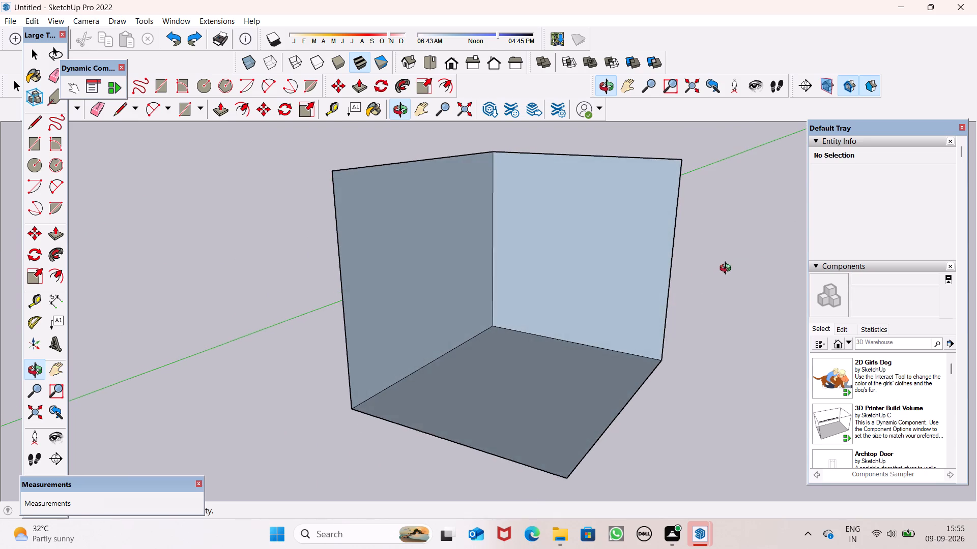
middle_click_drag(728, 269, 805, 282)
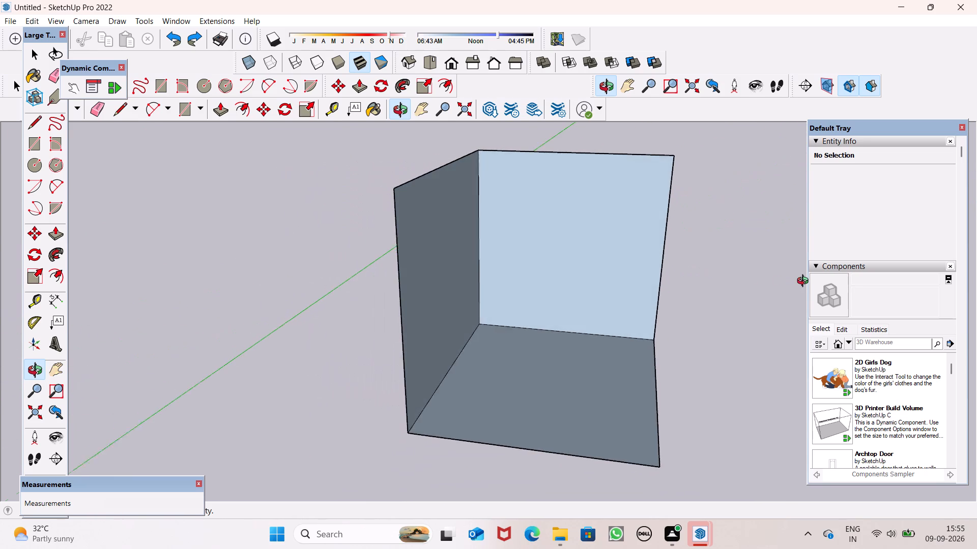
middle_click_drag(805, 282, 808, 282)
middle_click_drag(620, 262, 561, 271)
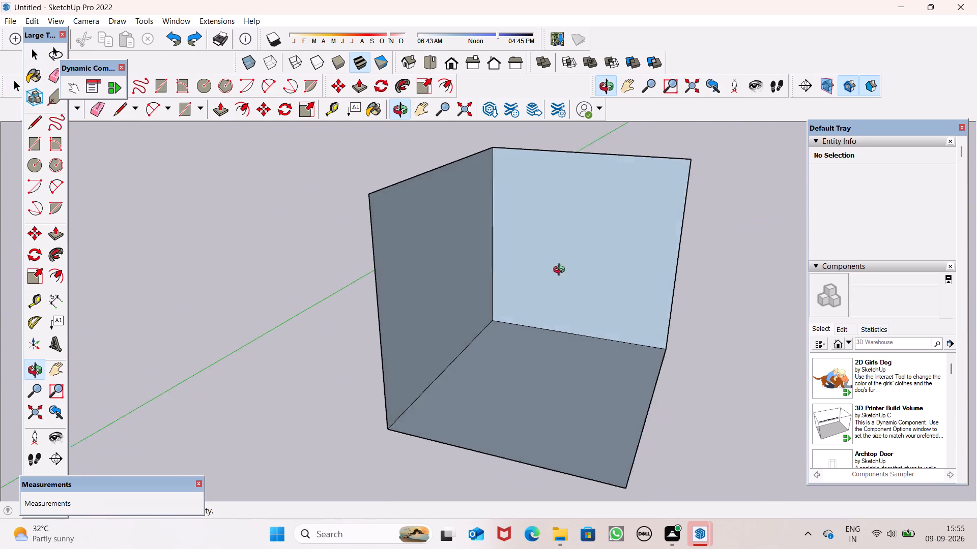
middle_click_drag(561, 271, 494, 267)
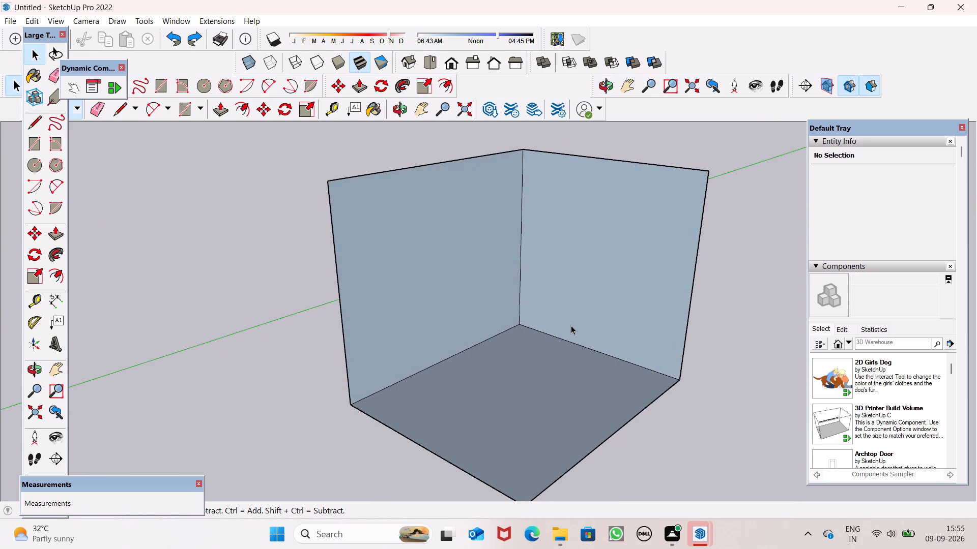
middle_click_drag(573, 325, 458, 324)
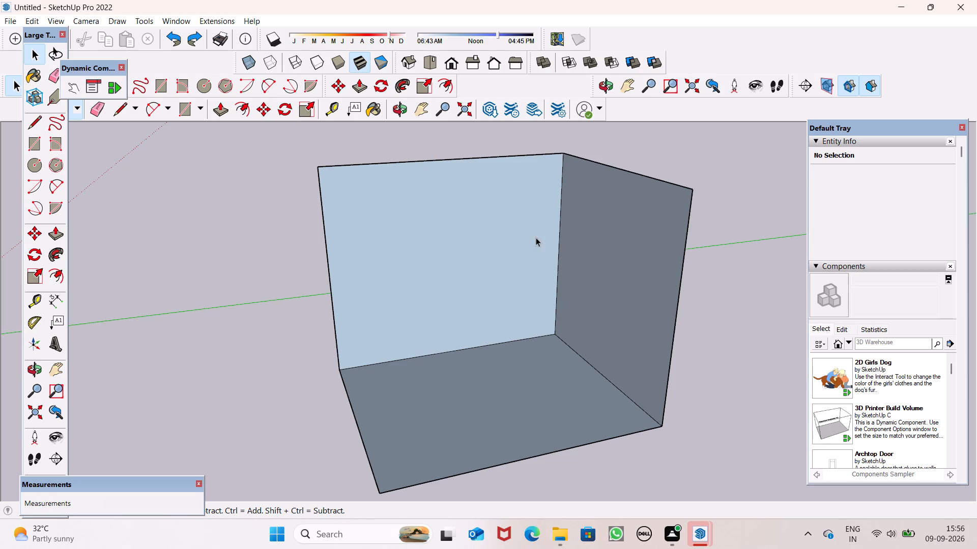
scroll(597, 337, "down", 1)
middle_click_drag(590, 349, 553, 352)
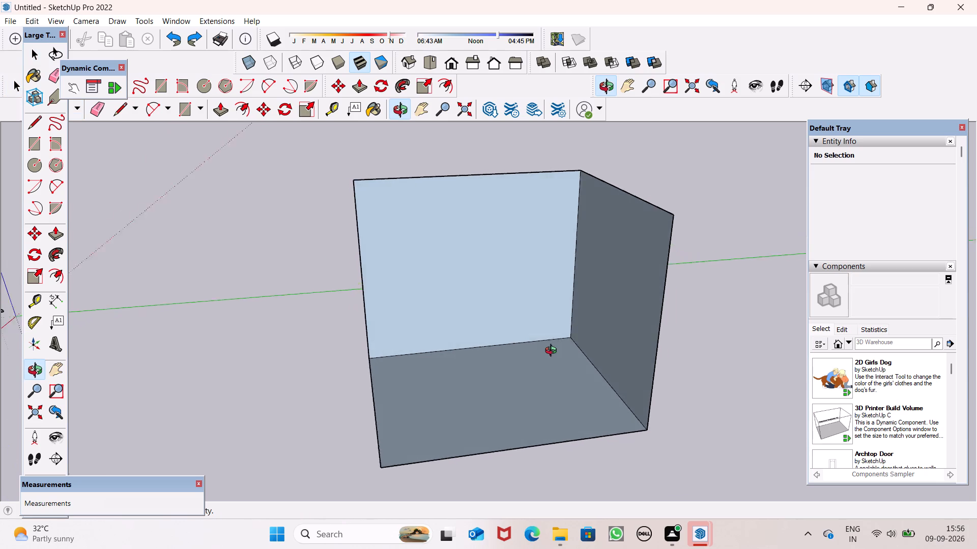
middle_click_drag(553, 352, 524, 345)
middle_click_drag(514, 345, 523, 372)
middle_click_drag(521, 373, 517, 366)
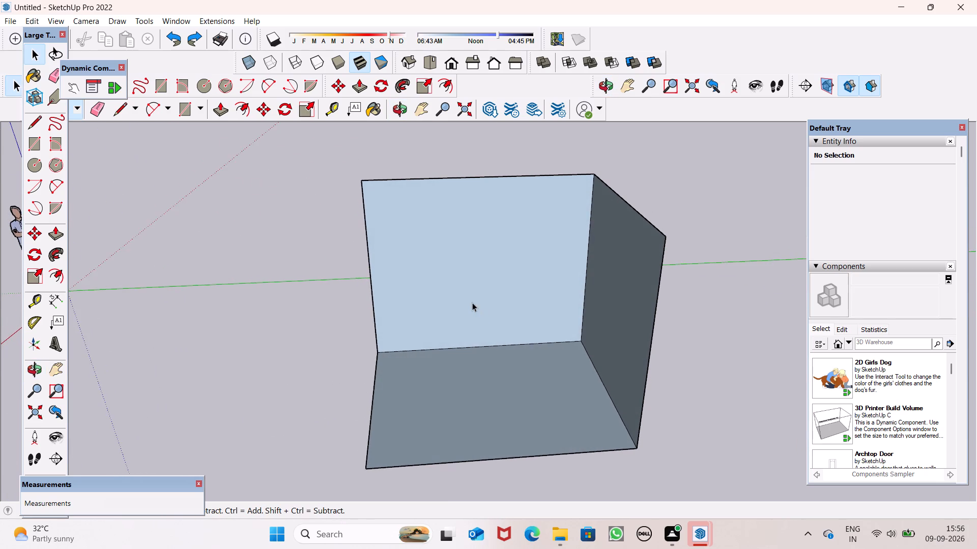
scroll(465, 296, "up", 1)
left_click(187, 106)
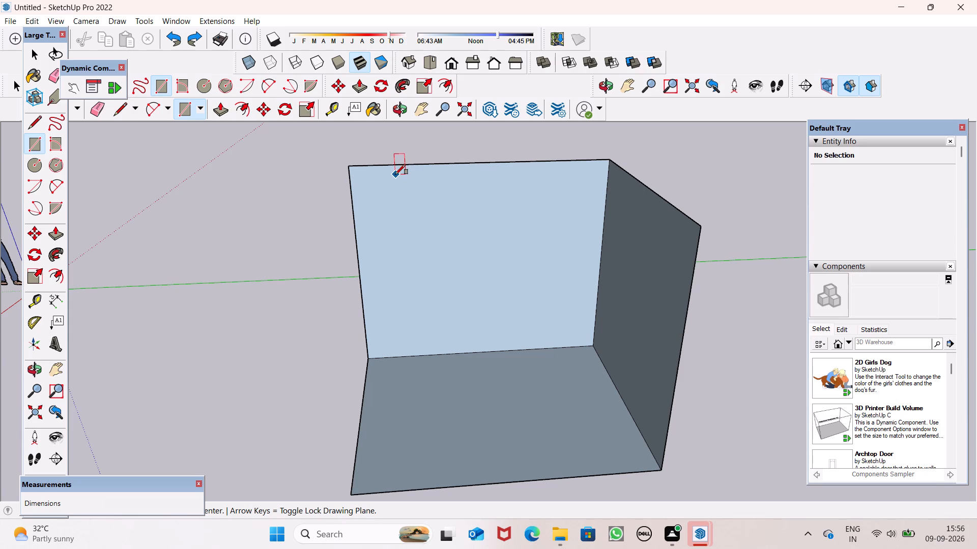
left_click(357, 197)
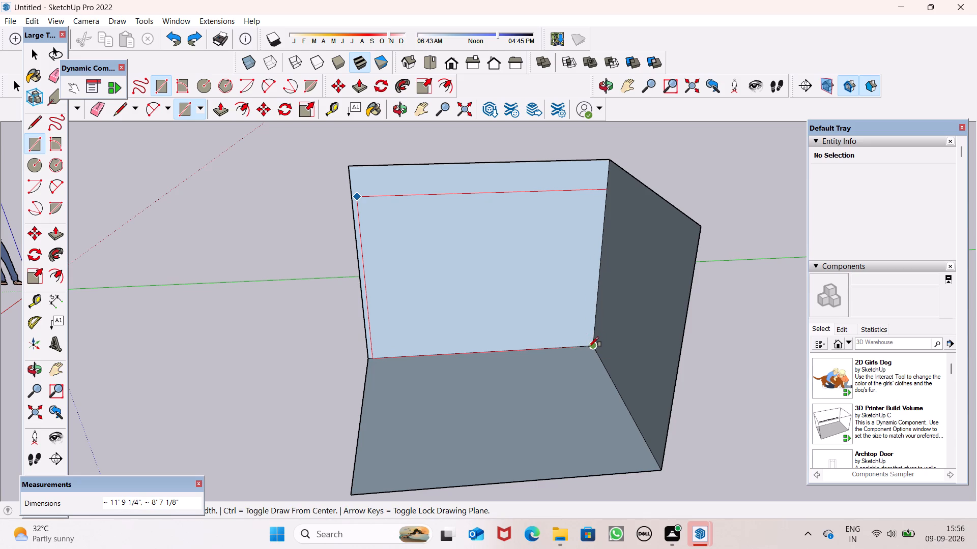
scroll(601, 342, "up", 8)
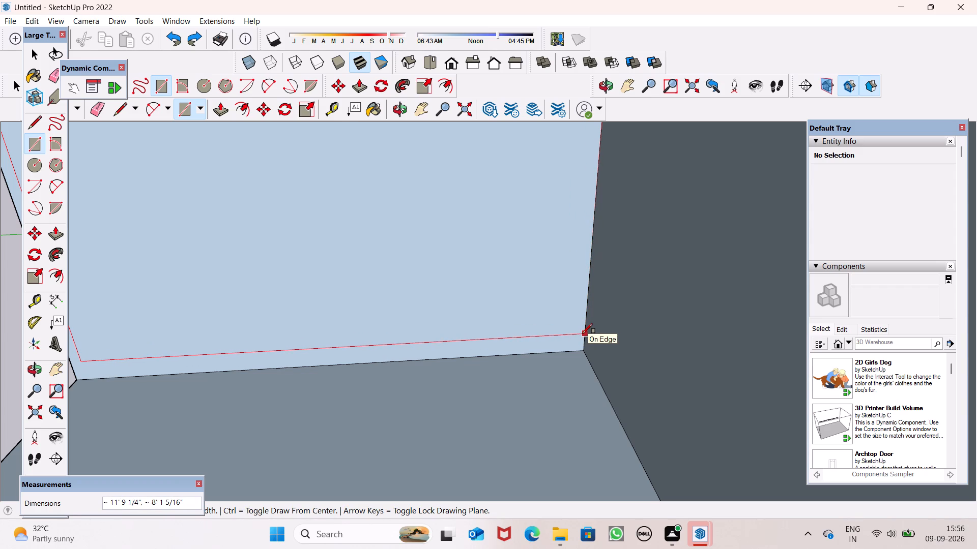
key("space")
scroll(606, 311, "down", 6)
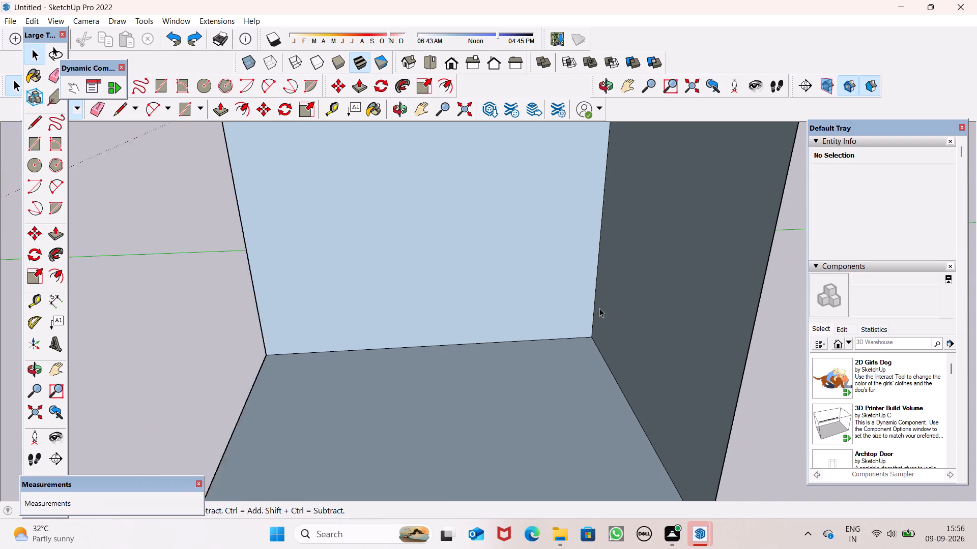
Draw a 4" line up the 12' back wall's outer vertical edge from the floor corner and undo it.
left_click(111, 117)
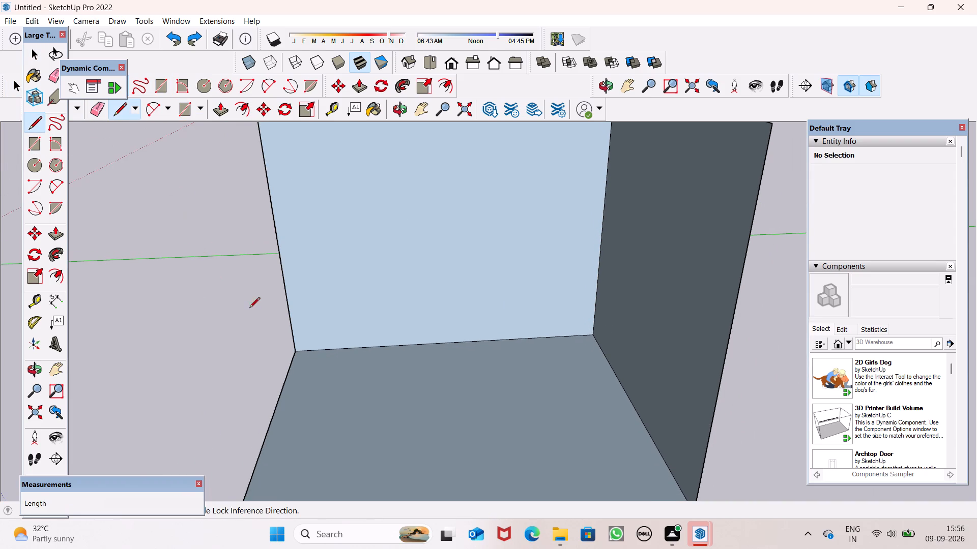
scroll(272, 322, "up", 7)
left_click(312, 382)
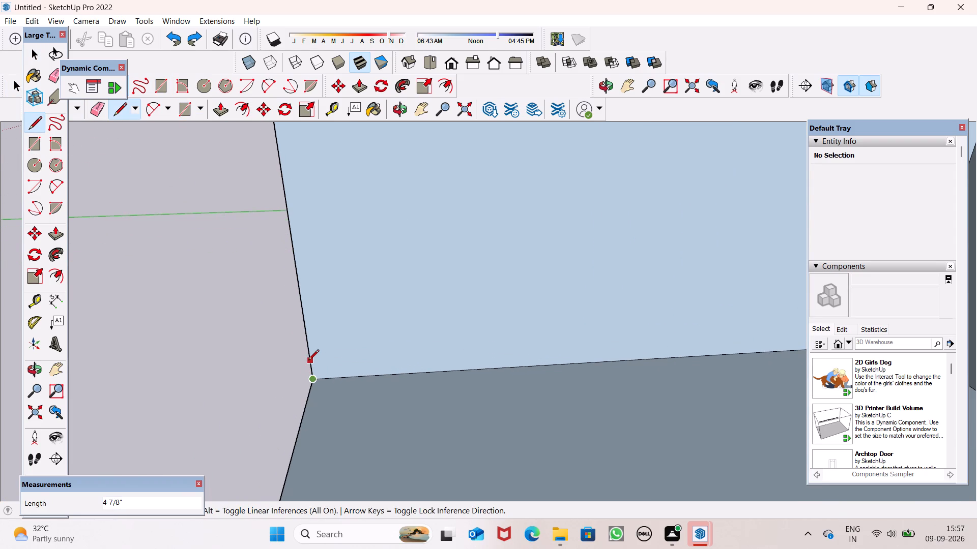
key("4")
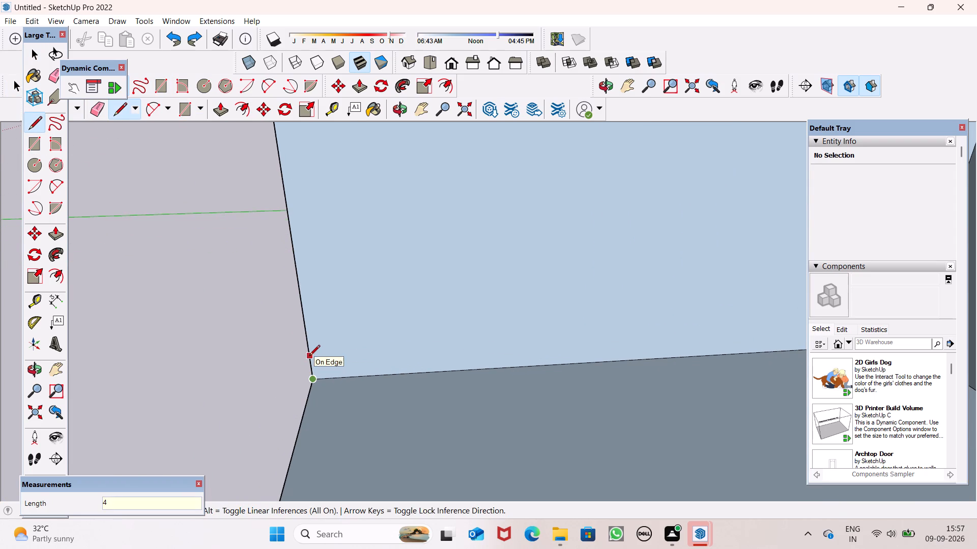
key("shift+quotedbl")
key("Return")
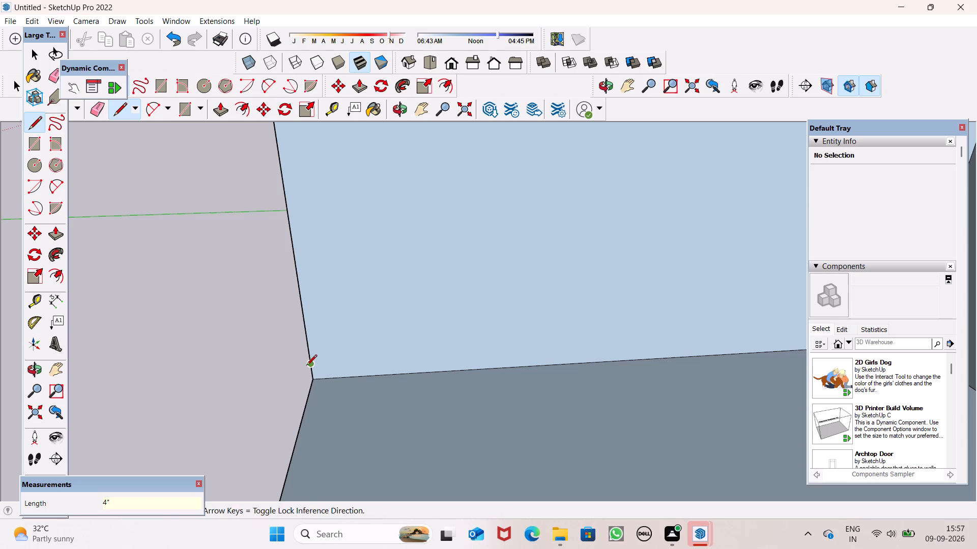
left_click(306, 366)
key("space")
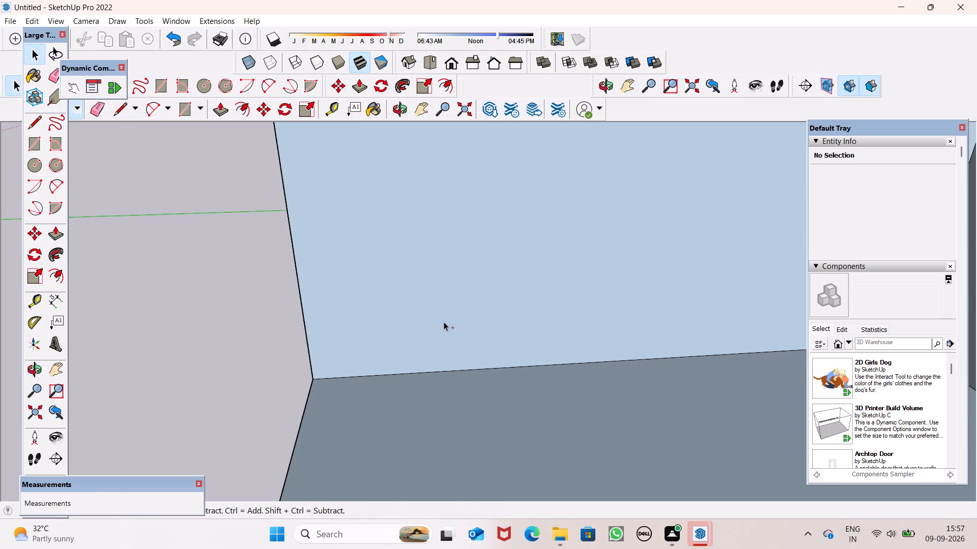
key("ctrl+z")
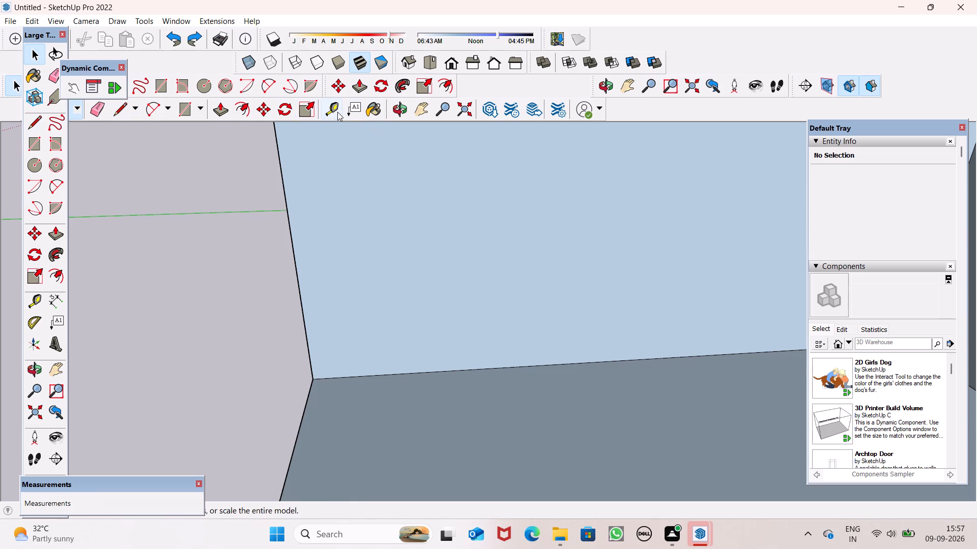
Place a Tape Measure guide on the 12' back wall, parallel to its floor edge and 4" above it.
left_click(337, 112)
left_click(357, 380)
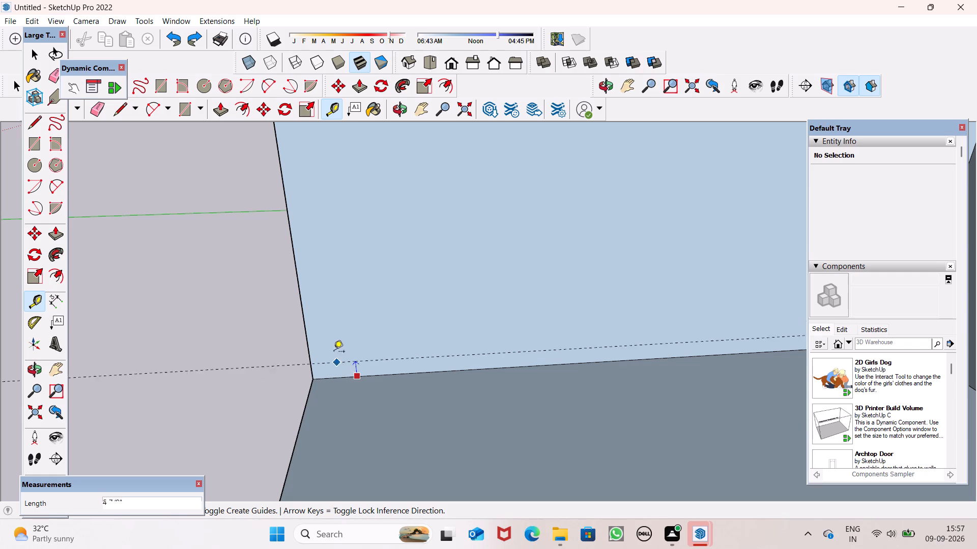
key("4")
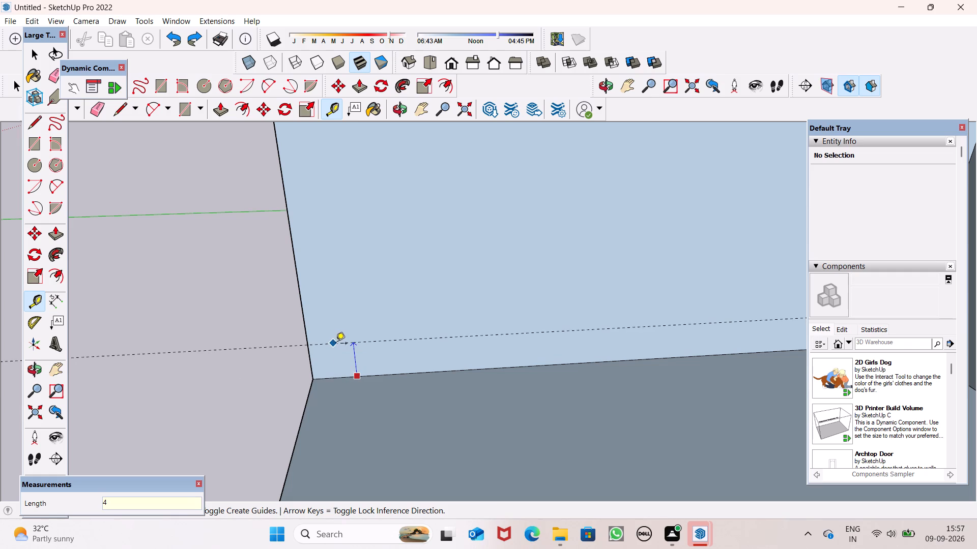
key("shift+quotedbl")
key("Return")
Place a Tape Measure guide on the 12' back wall, parallel to its top edge and 2' below it.
scroll(347, 341, "down", 3)
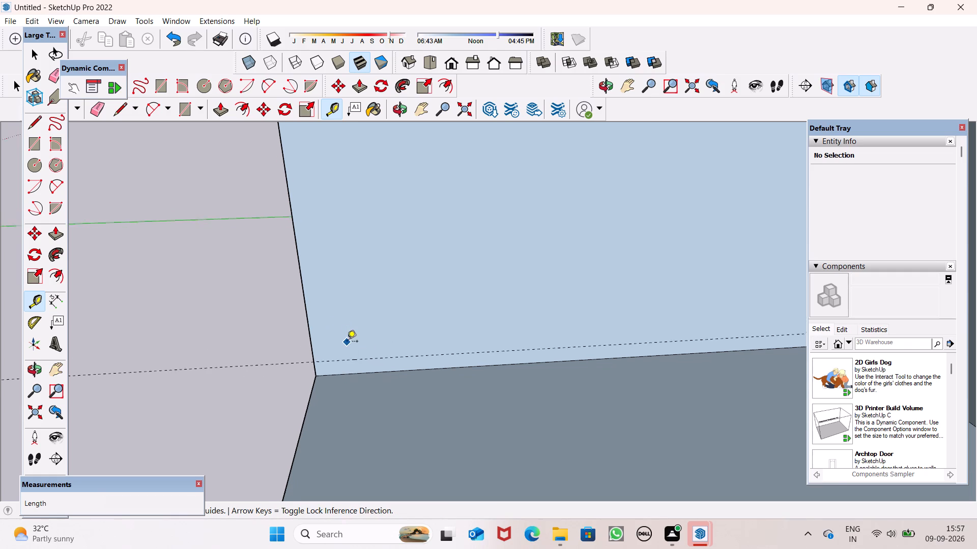
scroll(347, 342, "down", 4)
scroll(466, 317, "down", 3)
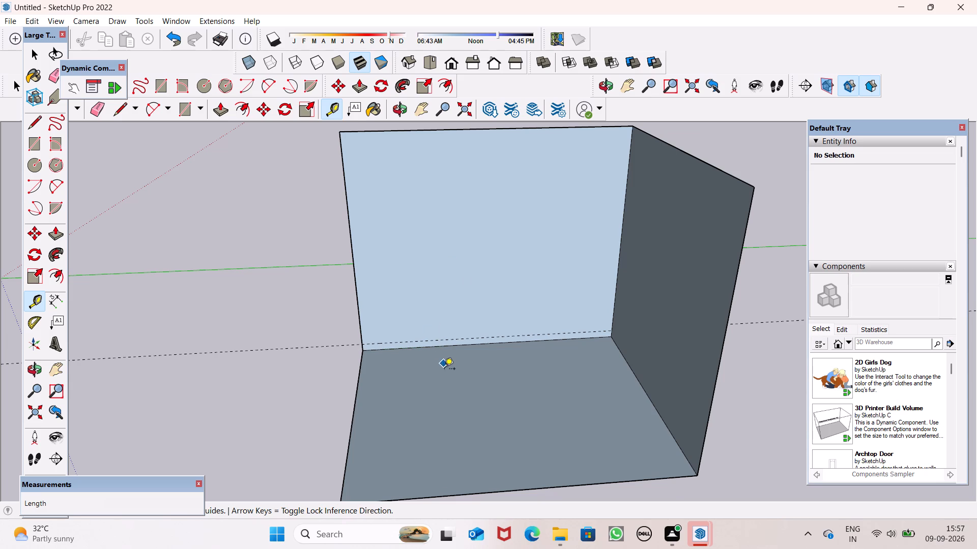
scroll(444, 371, "up", 1)
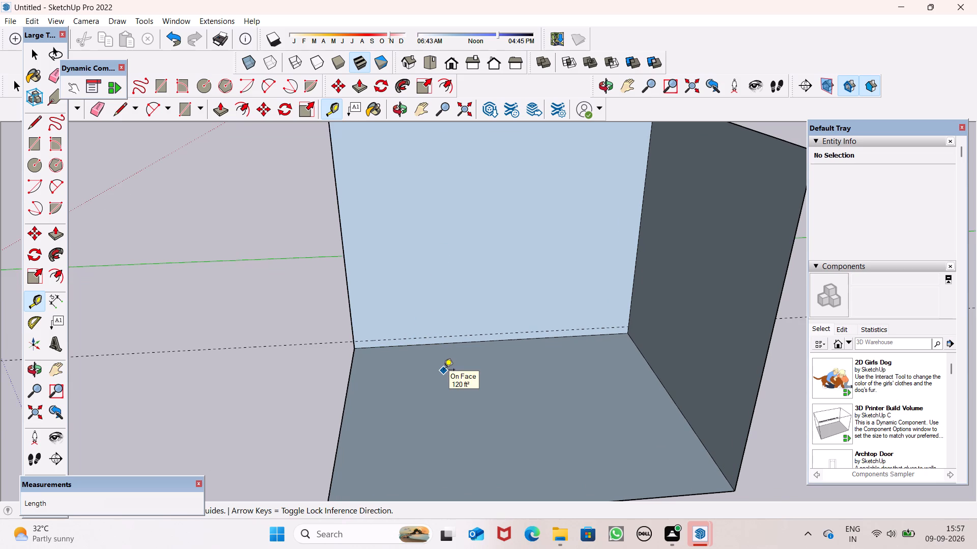
scroll(449, 373, "up", 5)
scroll(455, 367, "down", 3)
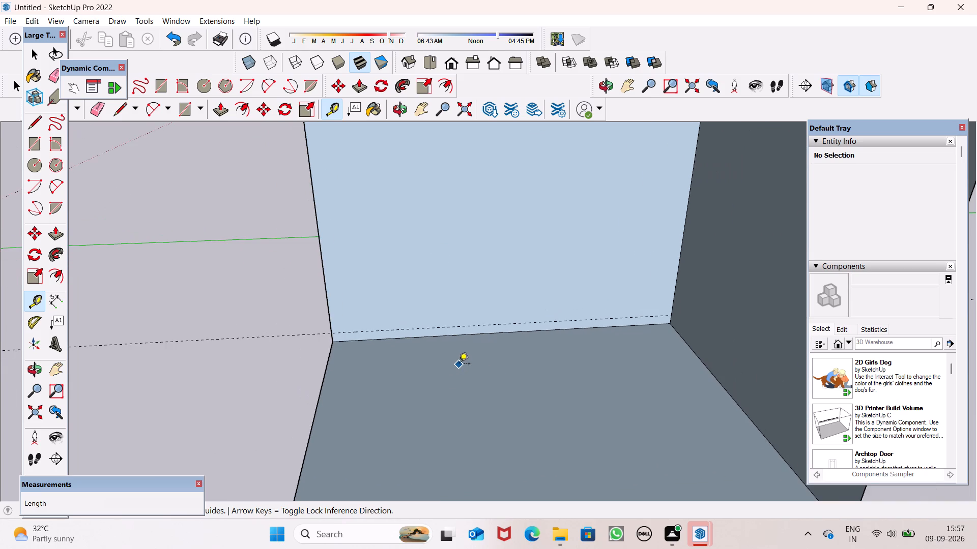
middle_click_drag(459, 364, 461, 321)
scroll(521, 332, "up", 2)
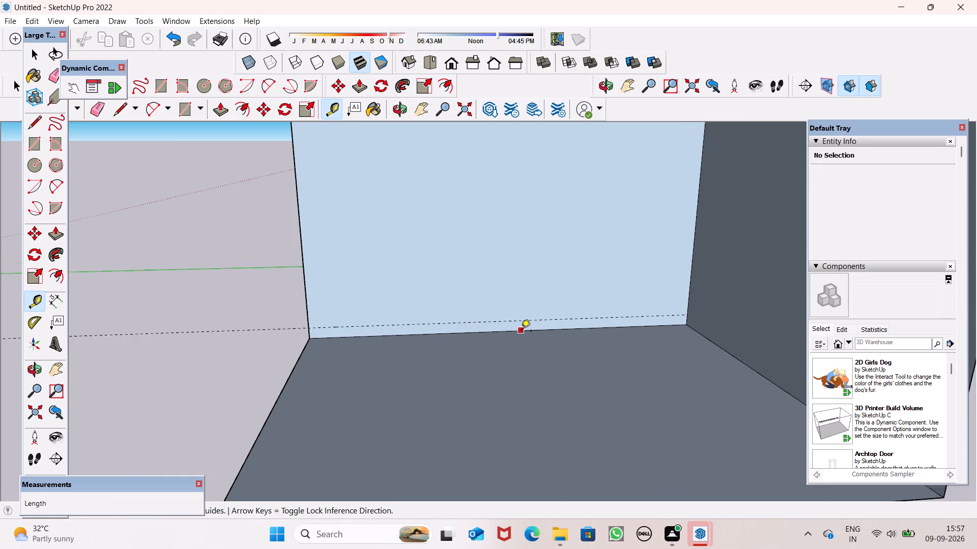
scroll(521, 331, "up", 4)
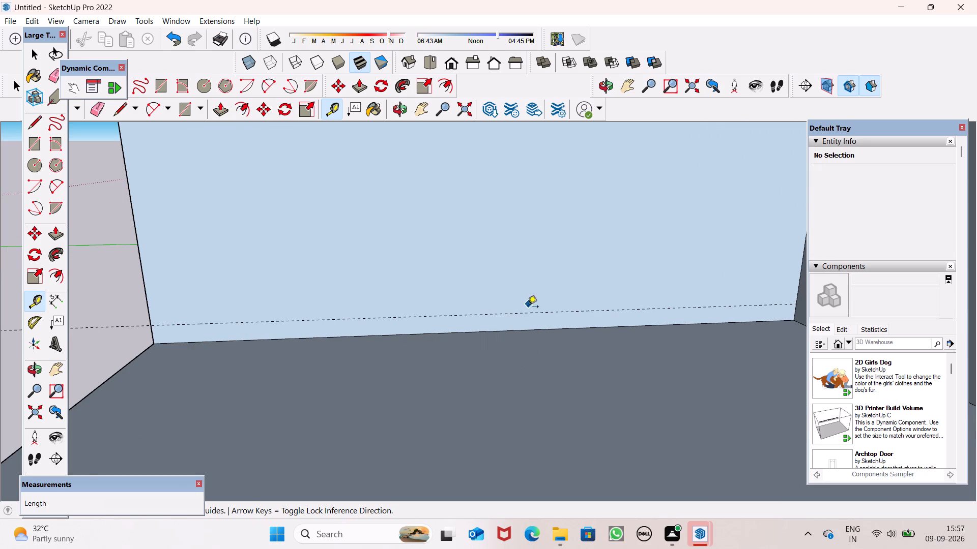
scroll(521, 320, "down", 6)
scroll(477, 328, "down", 4)
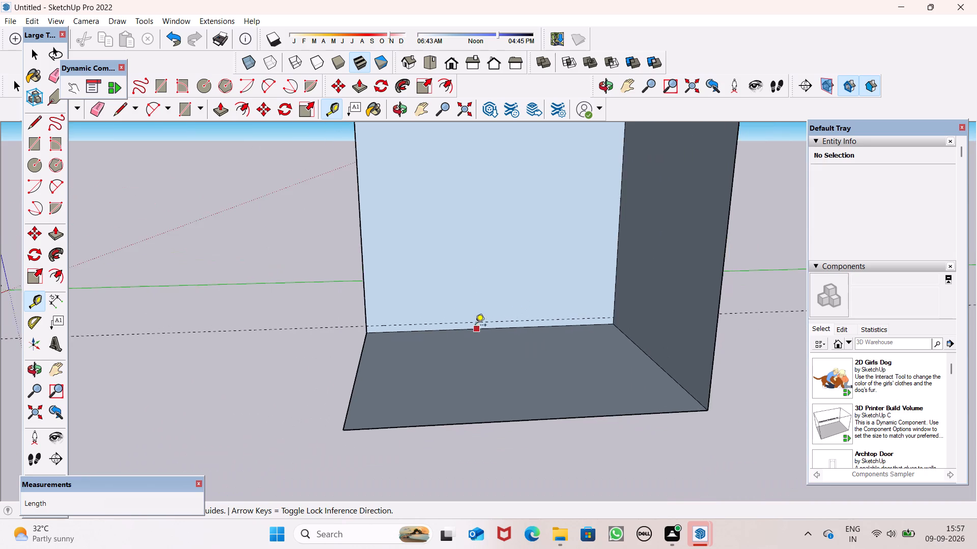
scroll(475, 322, "down", 2)
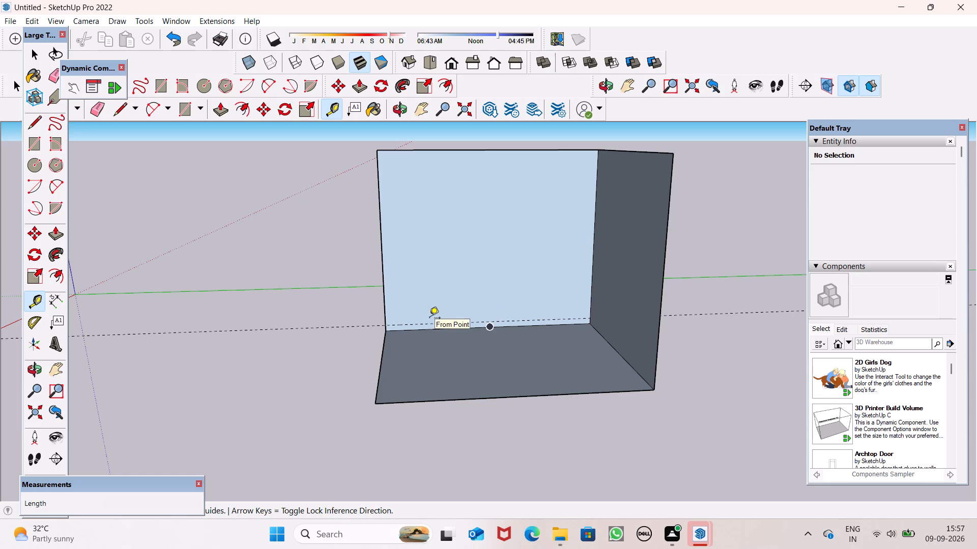
left_click(400, 147)
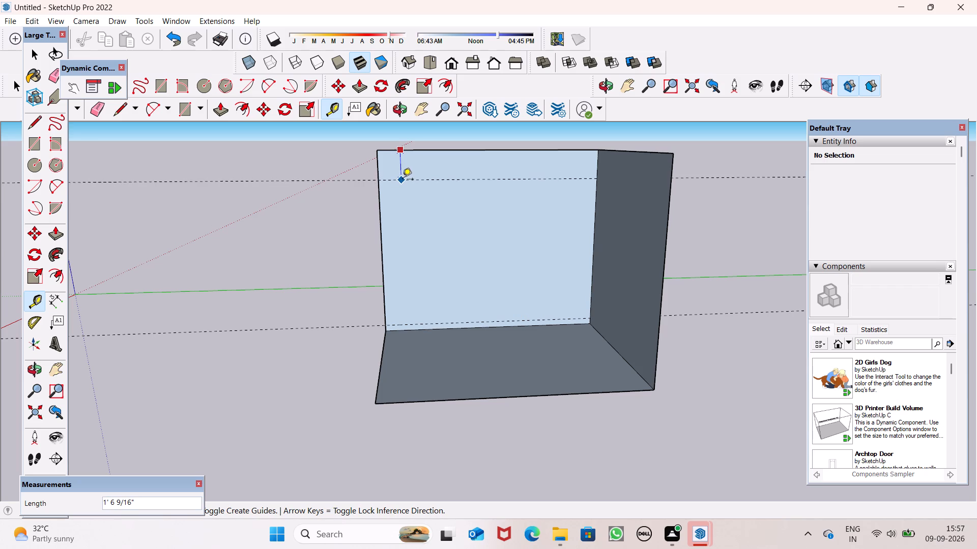
scroll(402, 179, "up", 3)
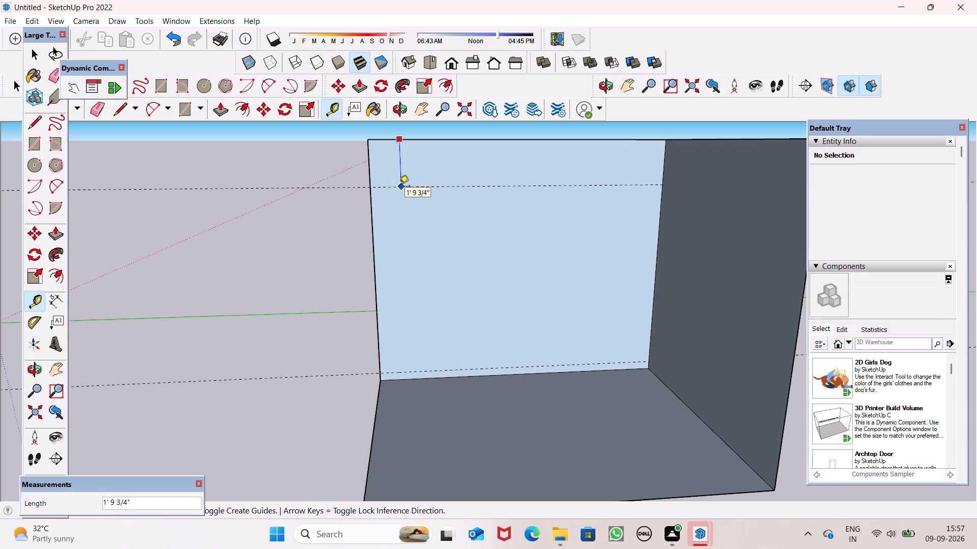
type("2'")
key("Return")
key("space")
Place a vertical Tape Measure guide on the back wall, 1' in from its open-side vertical edge.
scroll(486, 255, "down", 1)
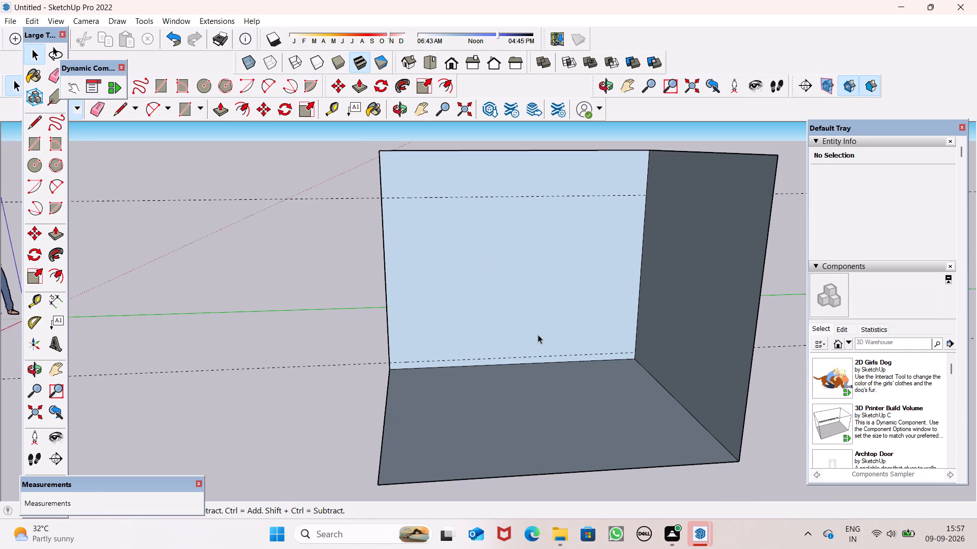
middle_click_drag(557, 343, 553, 354)
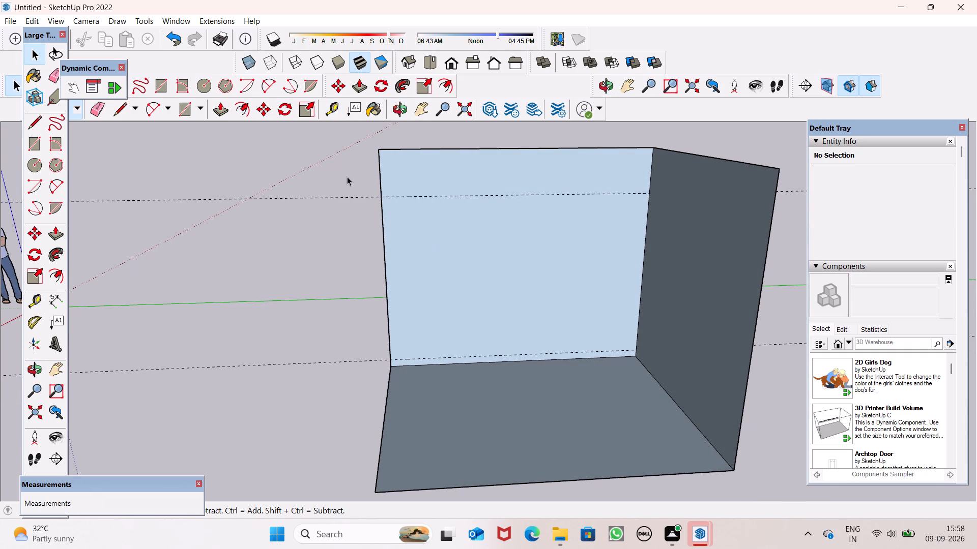
left_click(189, 116)
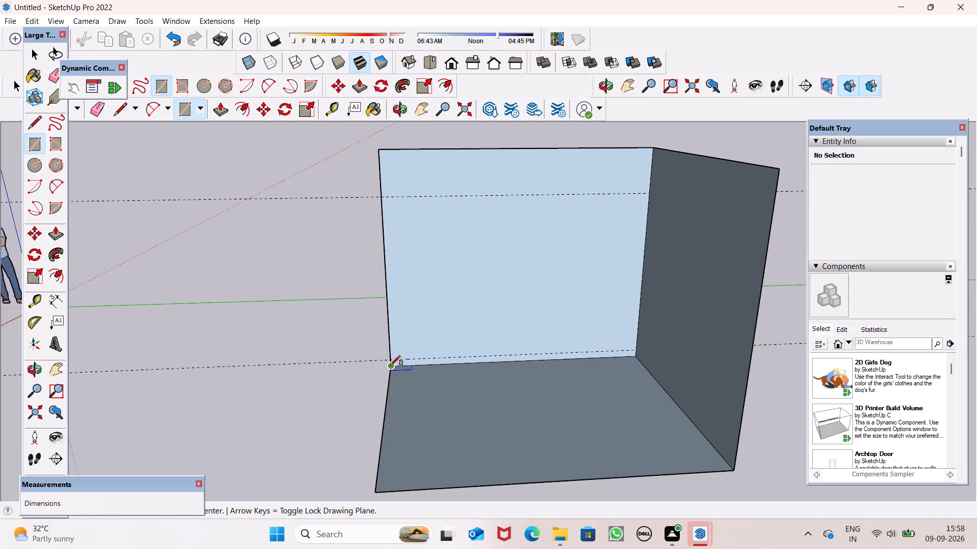
left_click(120, 108)
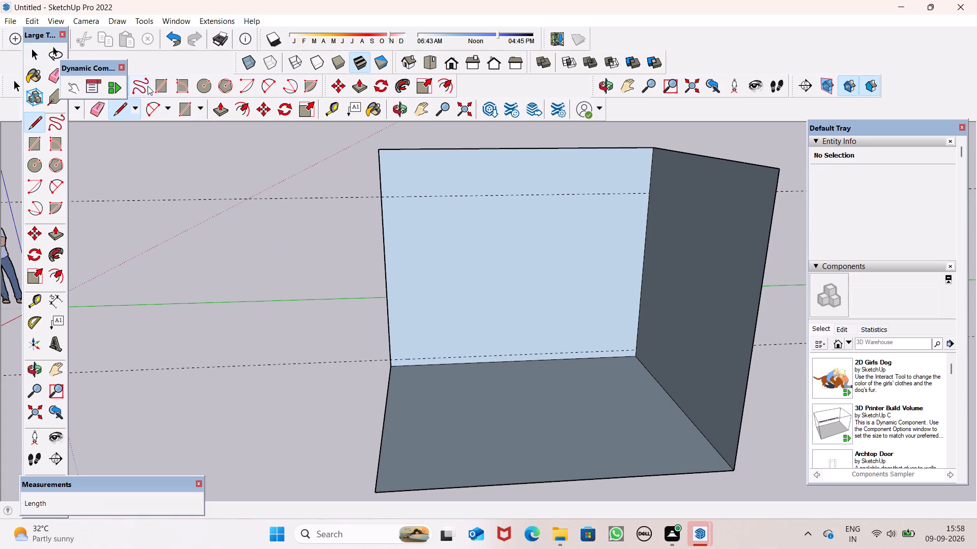
left_click(331, 111)
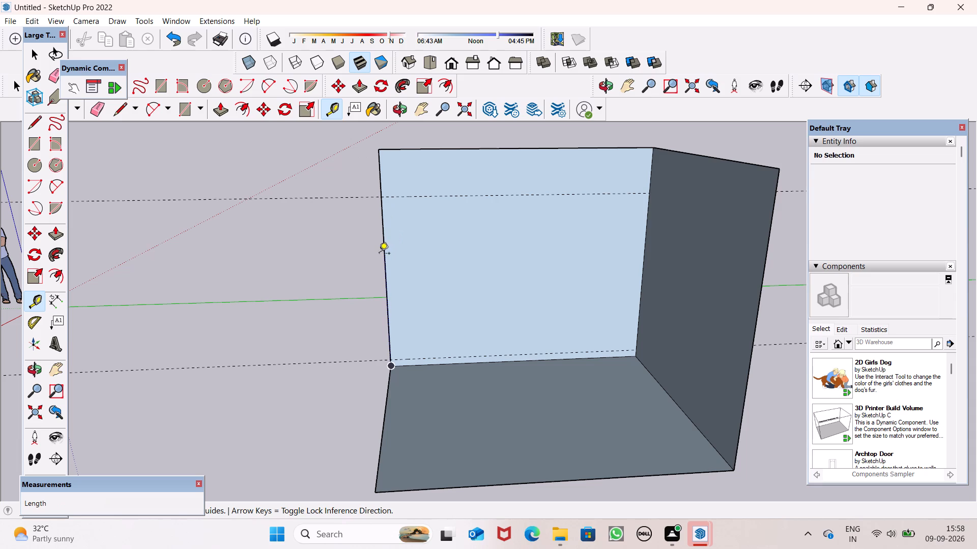
left_click(383, 248)
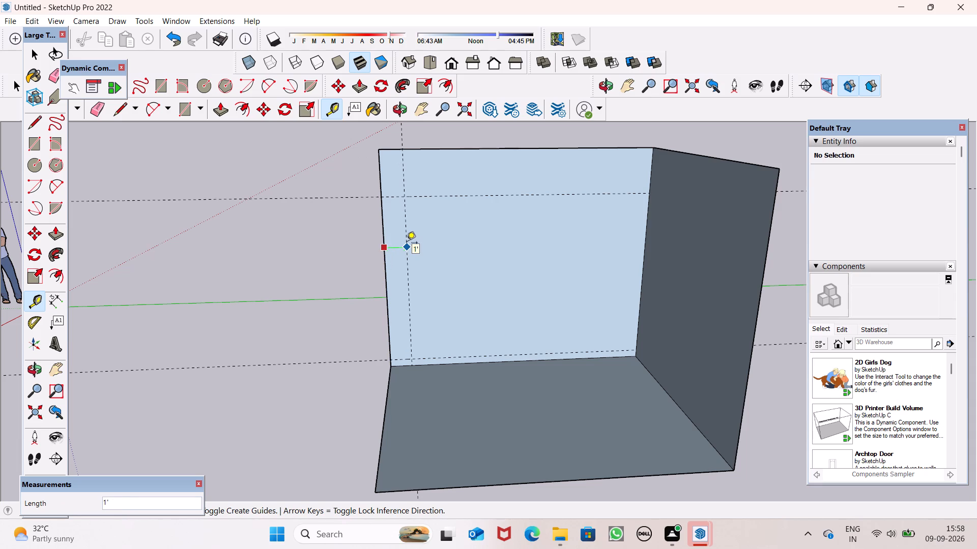
key("1")
key("apostrophe")
key("Return")
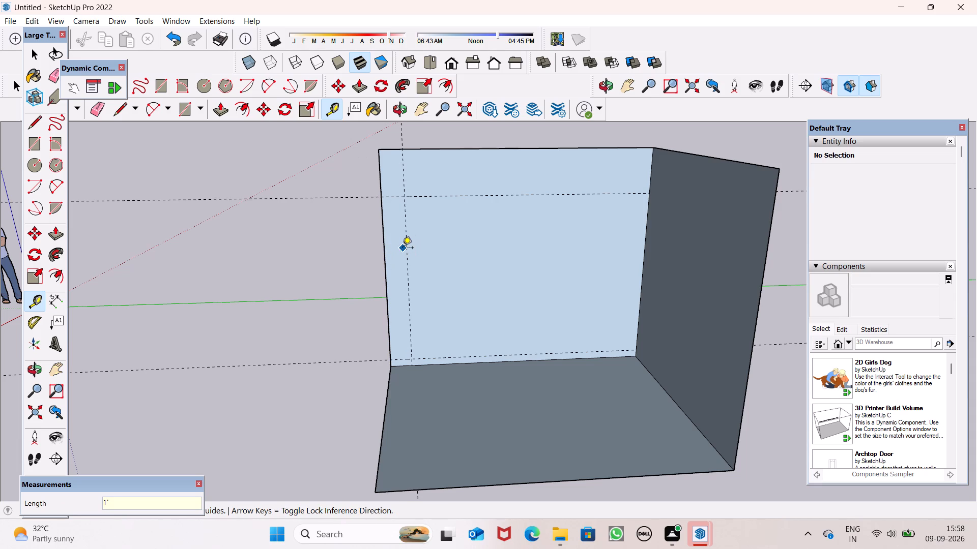
scroll(557, 368, "up", 1)
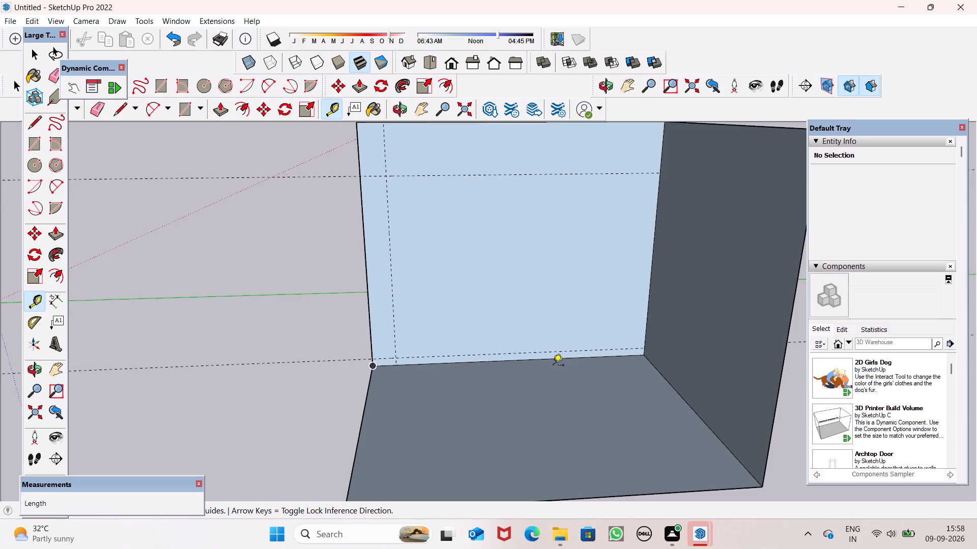
scroll(553, 366, "down", 1)
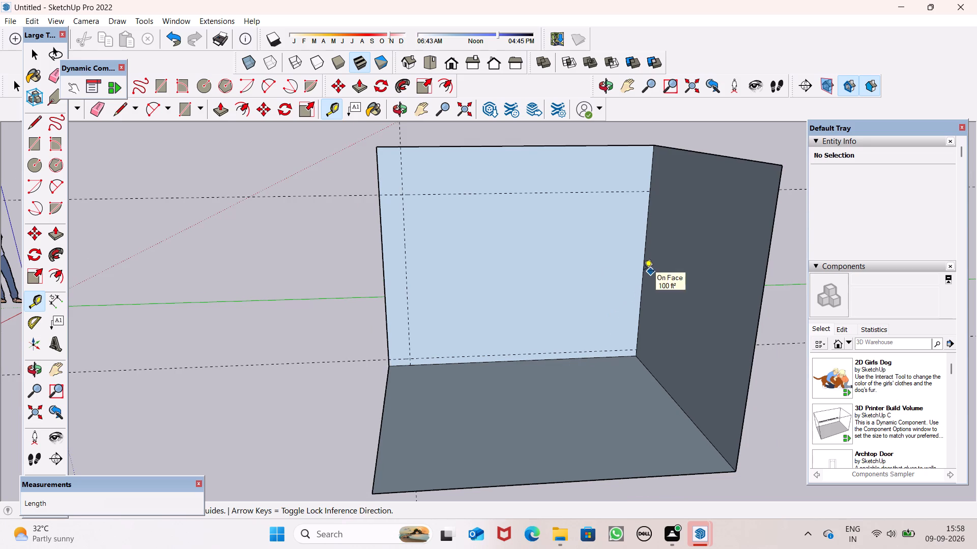
key("space")
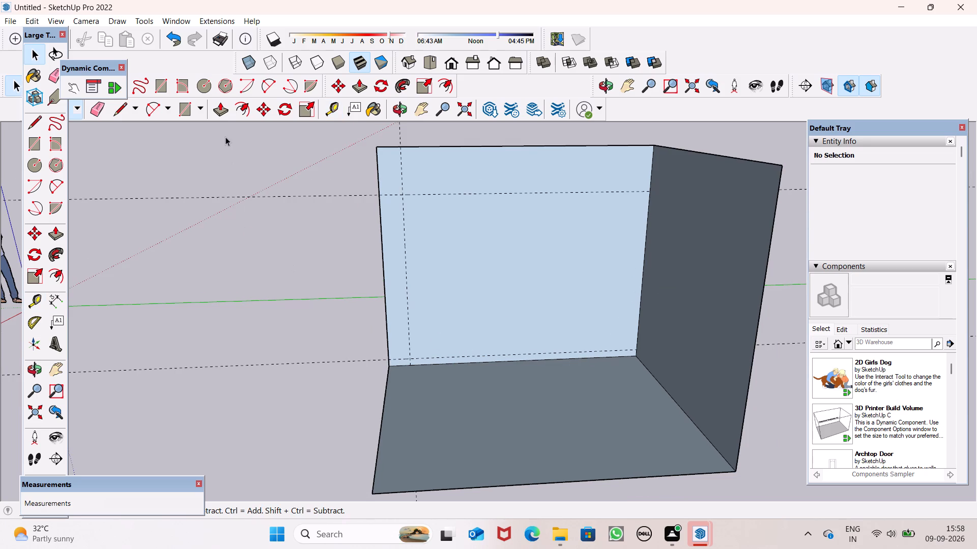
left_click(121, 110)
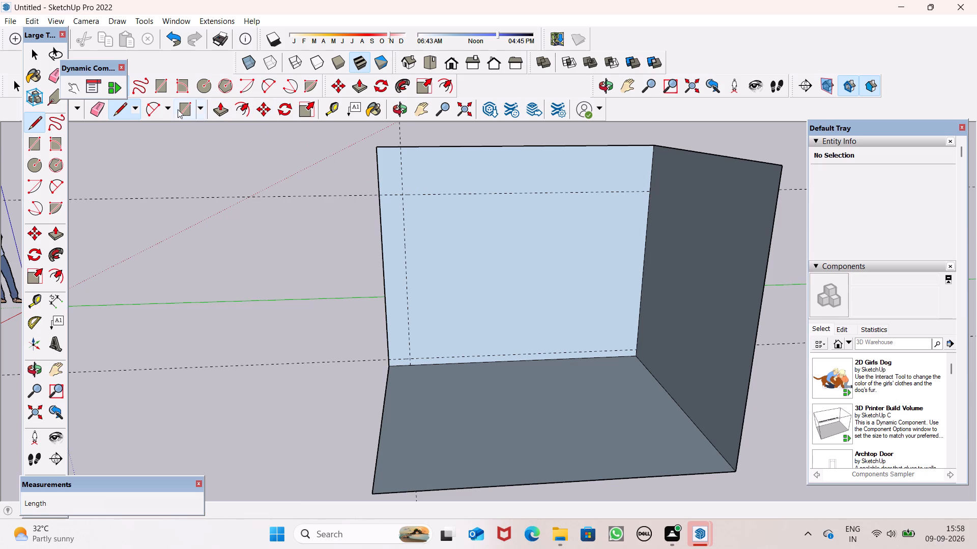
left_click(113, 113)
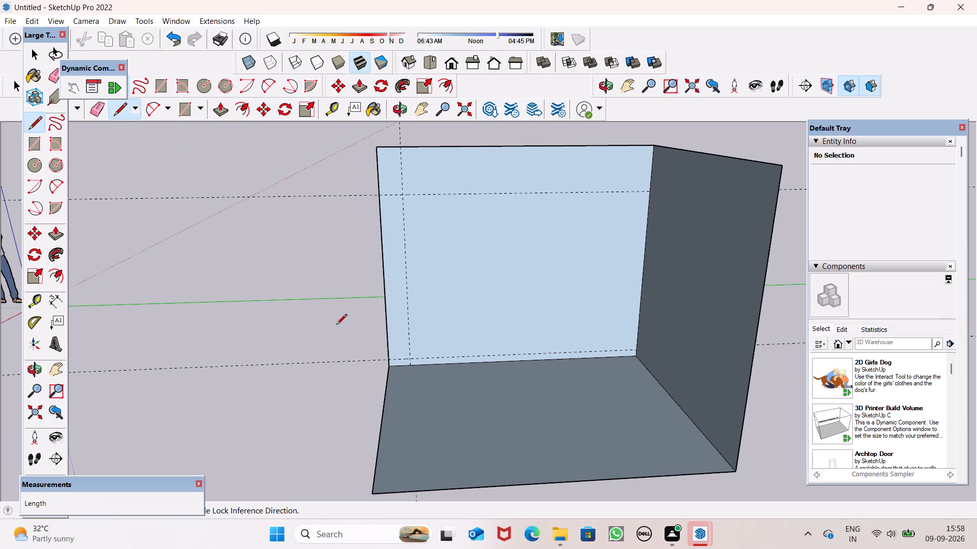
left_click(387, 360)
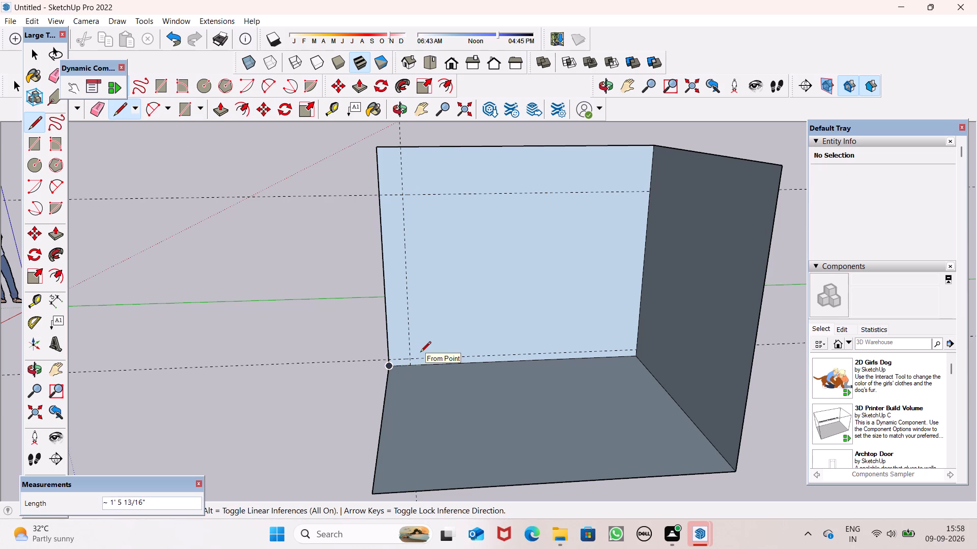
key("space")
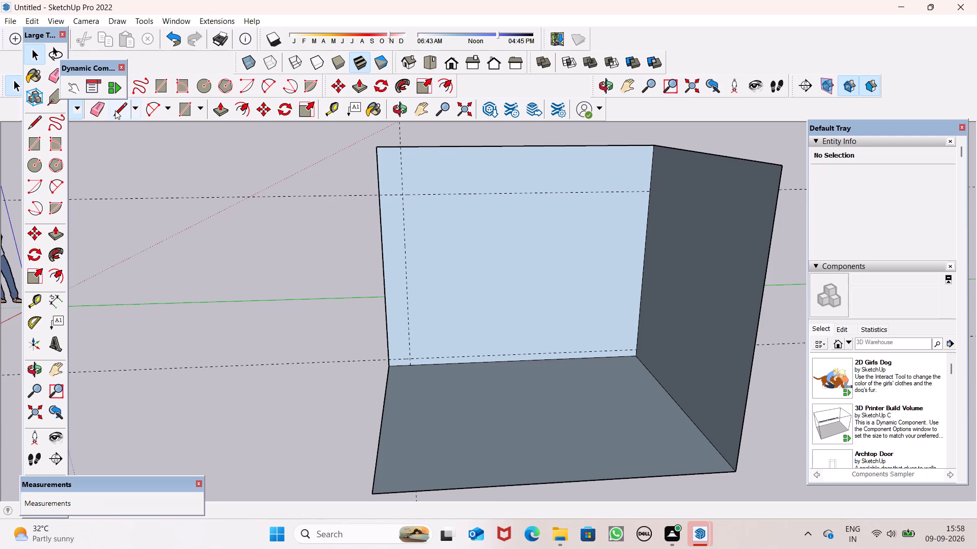
Draw a 12' line along the 4" guide, across the full width of the back wall.
left_click(115, 110)
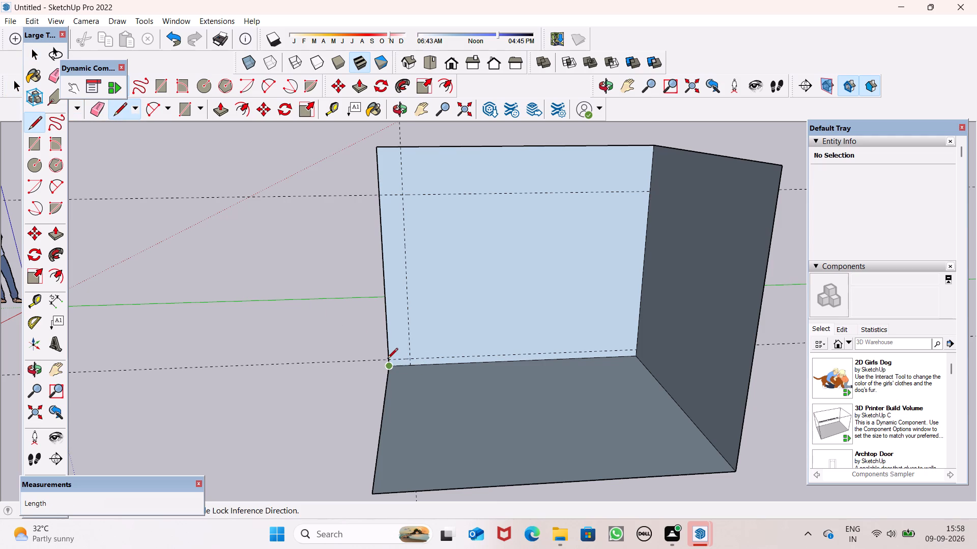
scroll(412, 361, "up", 13)
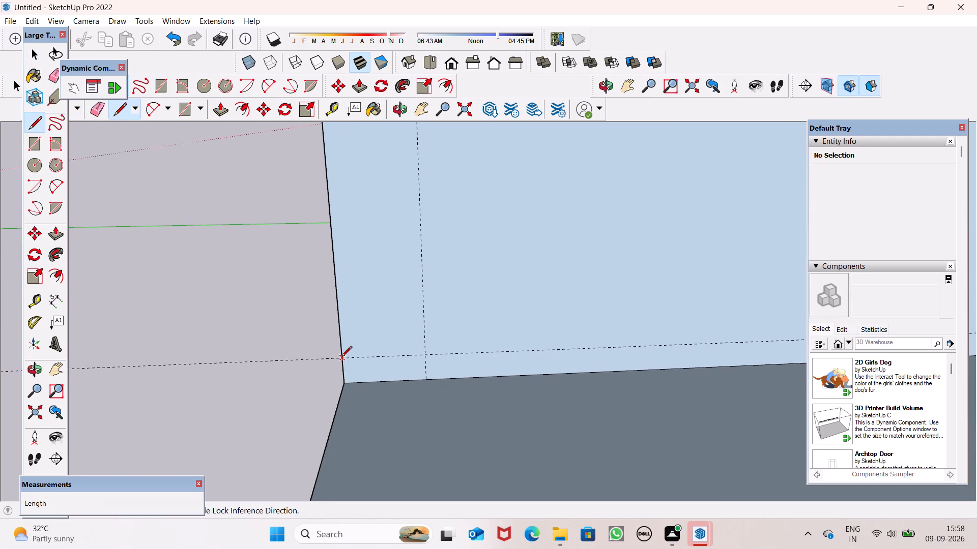
left_click(344, 360)
scroll(444, 352, "down", 15)
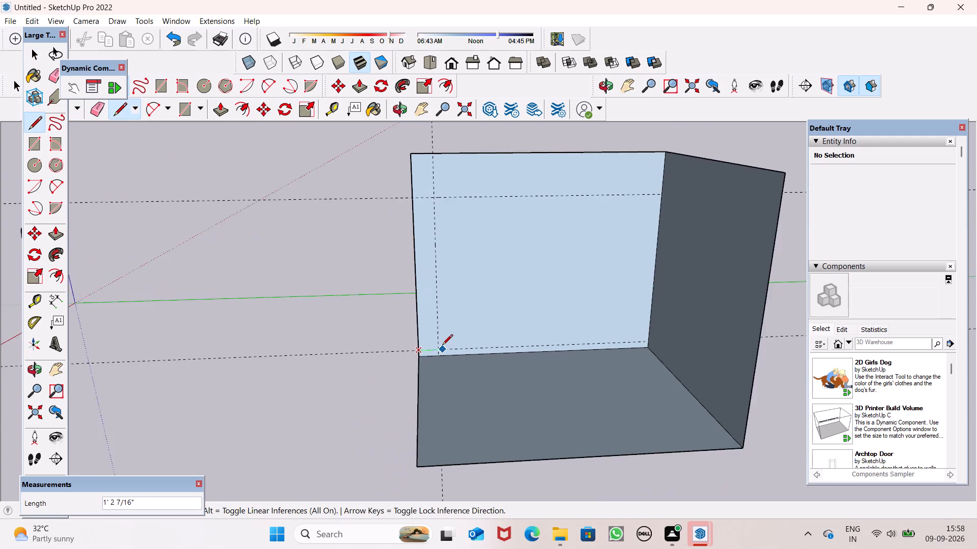
scroll(443, 346, "down", 4)
scroll(599, 337, "up", 14)
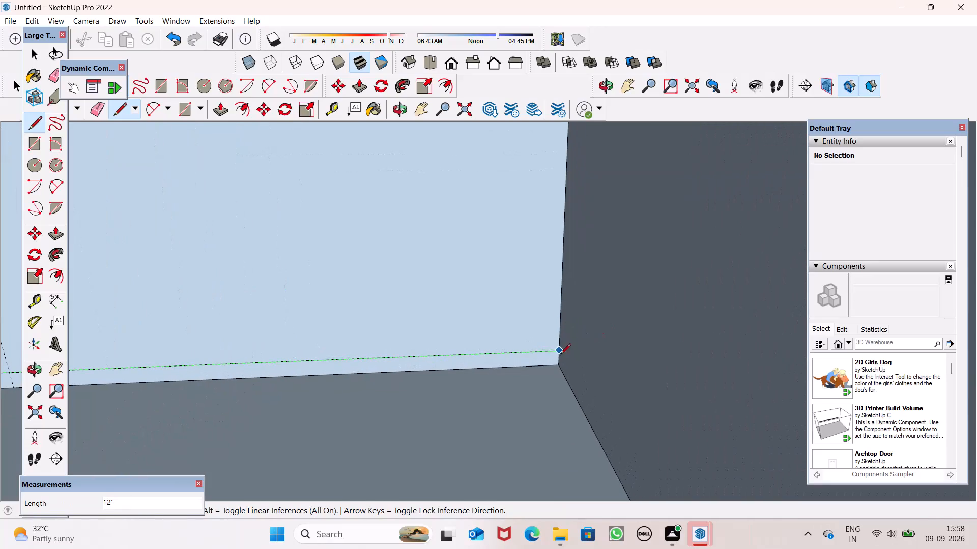
left_click(556, 354)
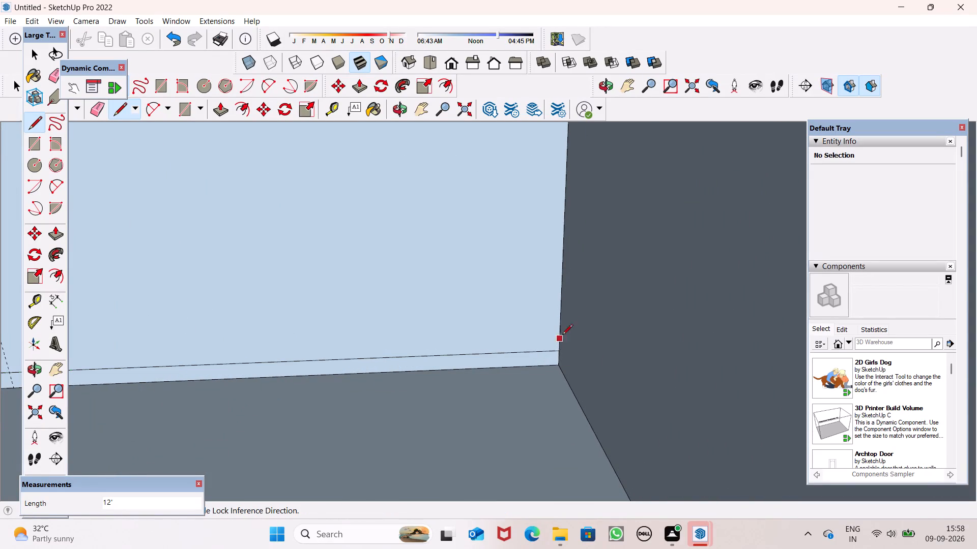
Draw a vertical line along the 1' guide, from its intersection with the 2' guide down to the line 4" above the floor.
scroll(572, 318, "down", 13)
scroll(405, 290, "up", 4)
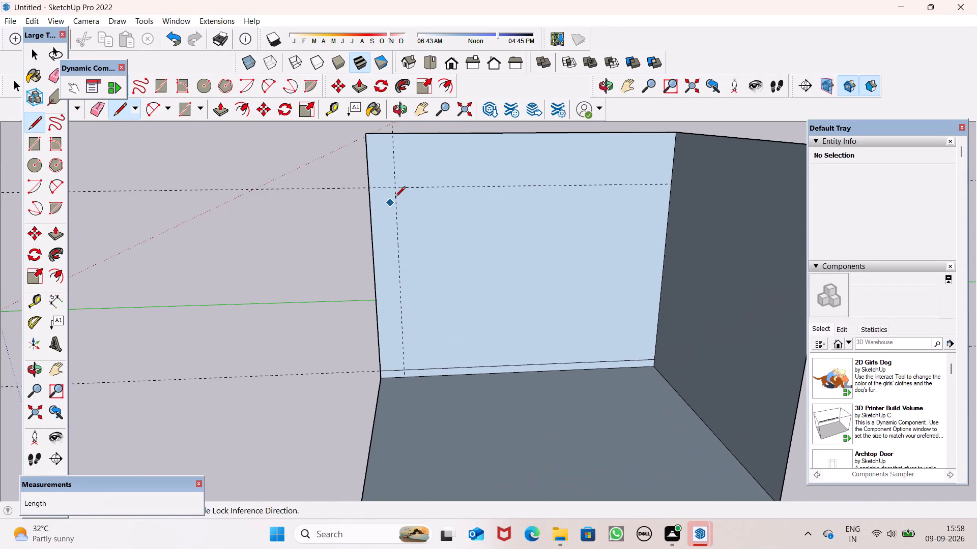
left_click(396, 188)
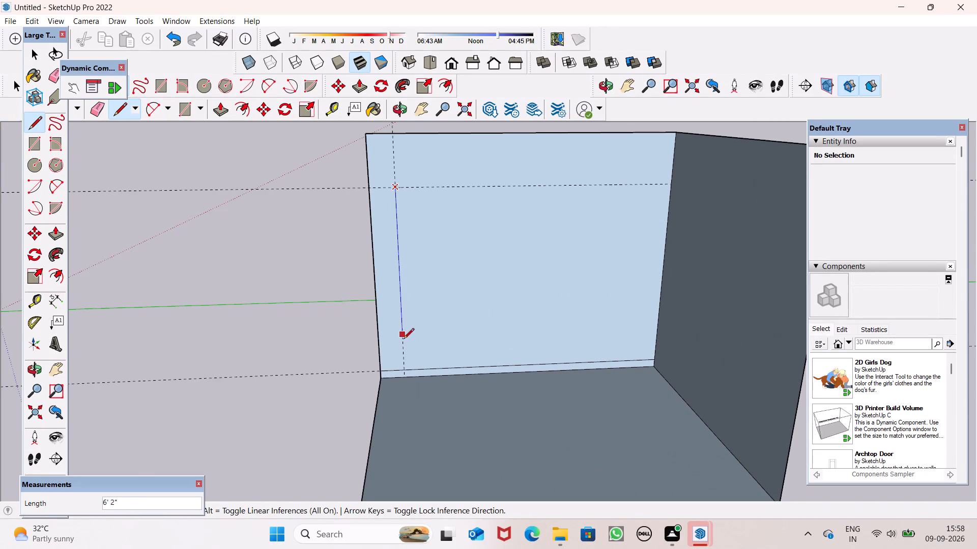
scroll(408, 364, "up", 5)
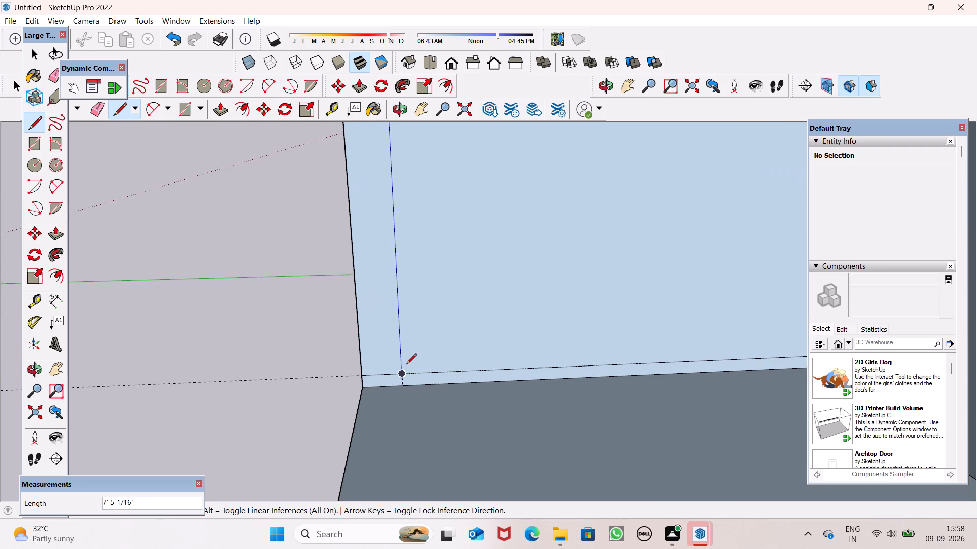
scroll(404, 370, "up", 8)
left_click(405, 382)
scroll(426, 341, "down", 12)
key("space")
Draw an 11' line along the 2' guide, from the top of the vertical line to the back wall's corner with the side wall.
scroll(395, 299, "down", 8)
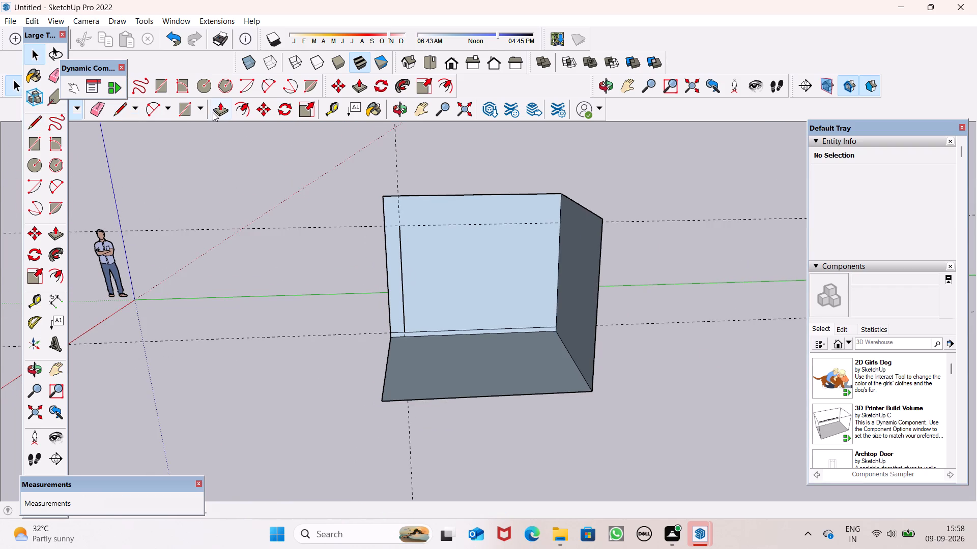
left_click(123, 113)
scroll(383, 212, "up", 6)
left_click(411, 238)
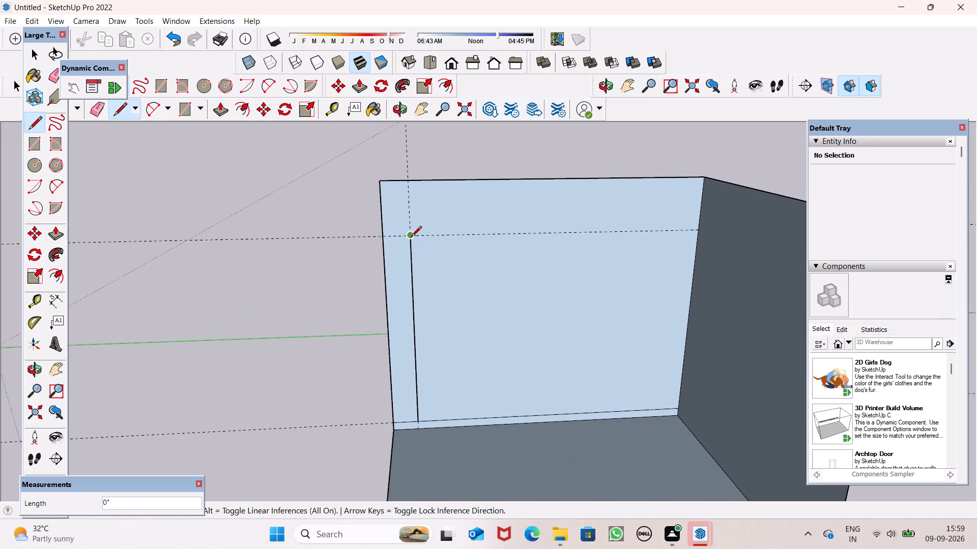
left_click(700, 227)
key("space")
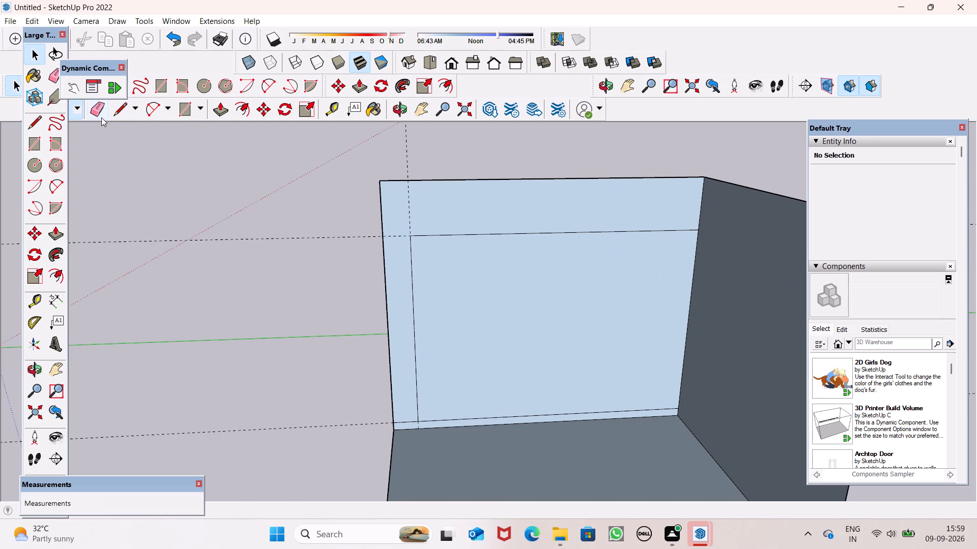
Erase the 2', 1' and 4" construction guides around the back wall.
left_click(101, 117)
left_click_drag(219, 226, 225, 239)
left_click_drag(412, 156, 391, 162)
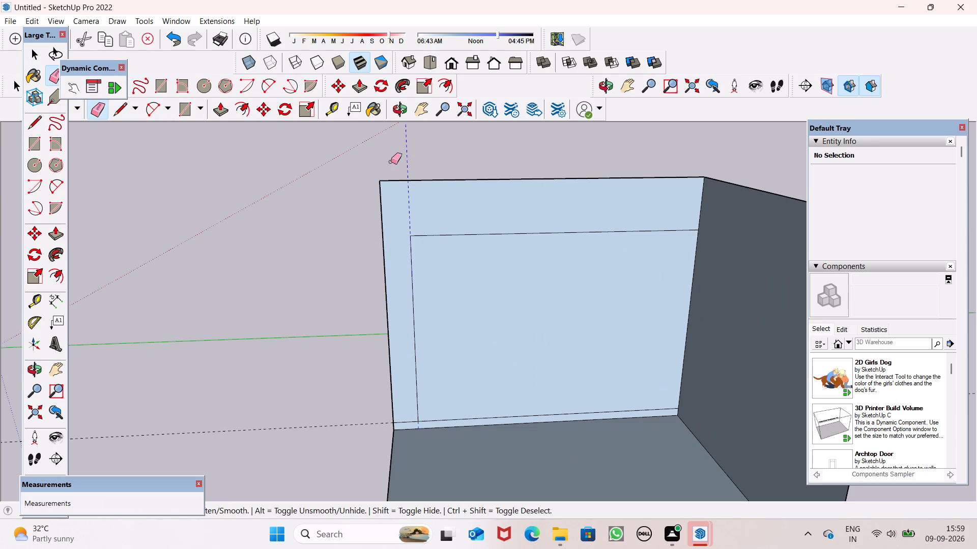
left_click_drag(391, 162, 390, 163)
scroll(367, 183, "down", 6)
scroll(359, 344, "up", 7)
left_click_drag(347, 279, 352, 303)
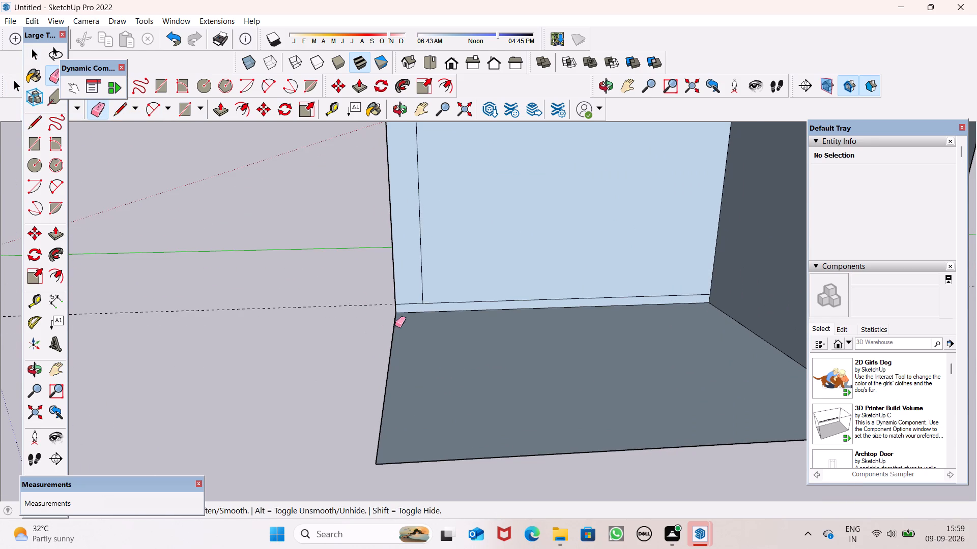
left_click_drag(342, 302, 355, 329)
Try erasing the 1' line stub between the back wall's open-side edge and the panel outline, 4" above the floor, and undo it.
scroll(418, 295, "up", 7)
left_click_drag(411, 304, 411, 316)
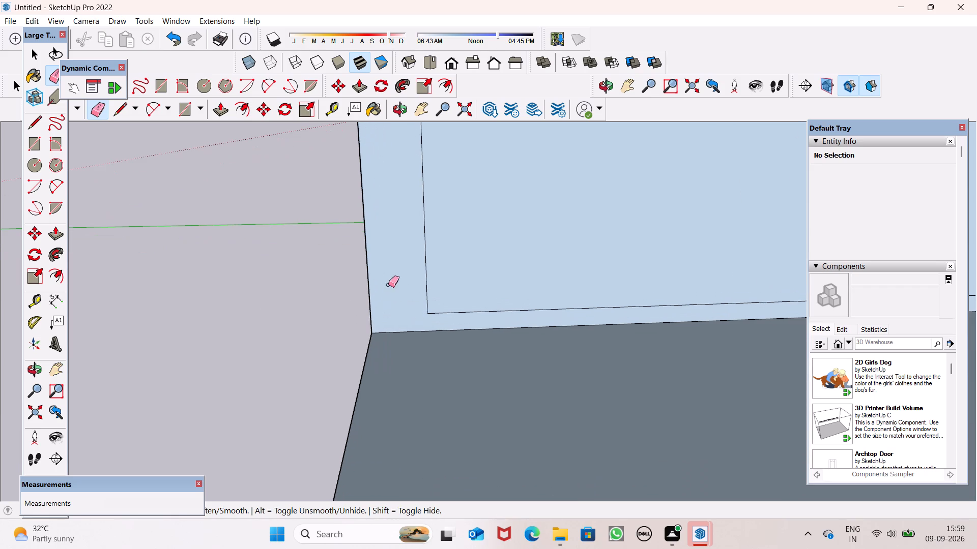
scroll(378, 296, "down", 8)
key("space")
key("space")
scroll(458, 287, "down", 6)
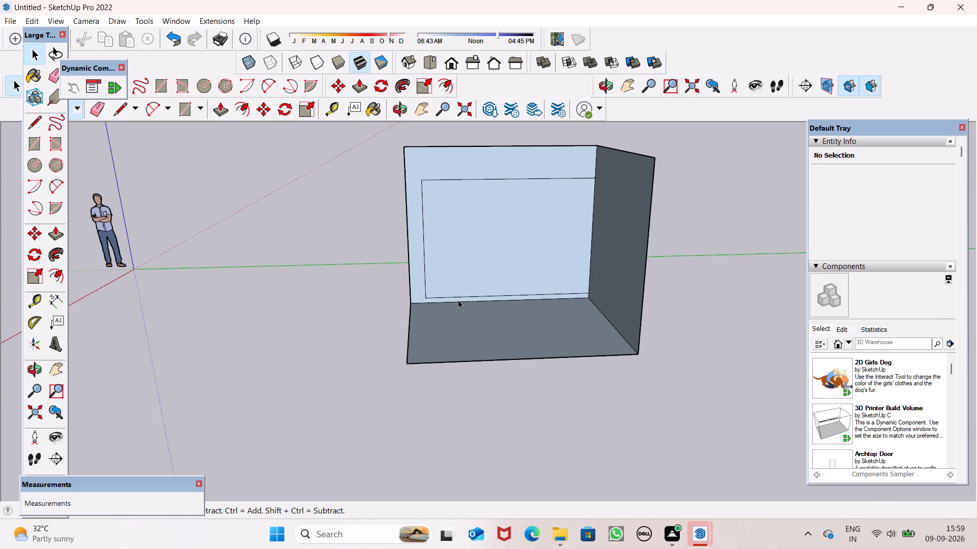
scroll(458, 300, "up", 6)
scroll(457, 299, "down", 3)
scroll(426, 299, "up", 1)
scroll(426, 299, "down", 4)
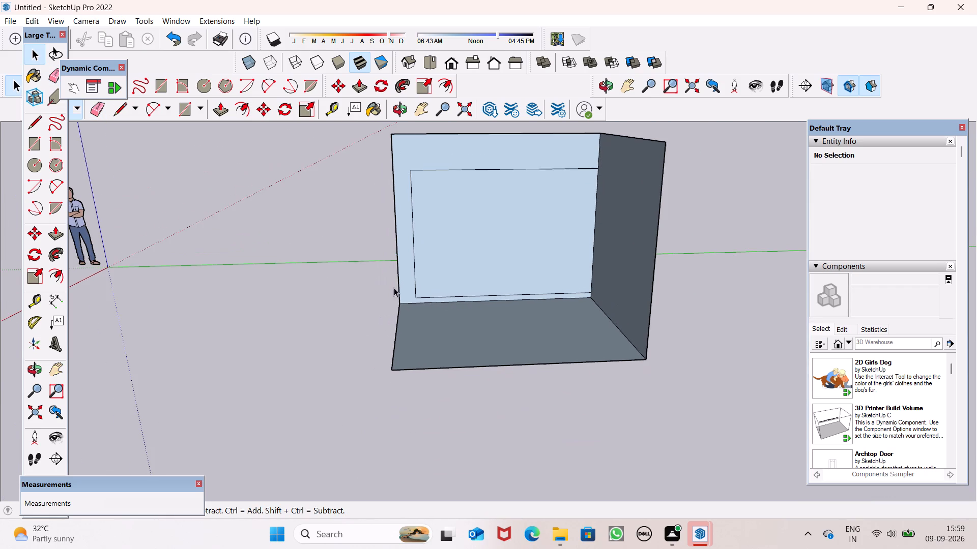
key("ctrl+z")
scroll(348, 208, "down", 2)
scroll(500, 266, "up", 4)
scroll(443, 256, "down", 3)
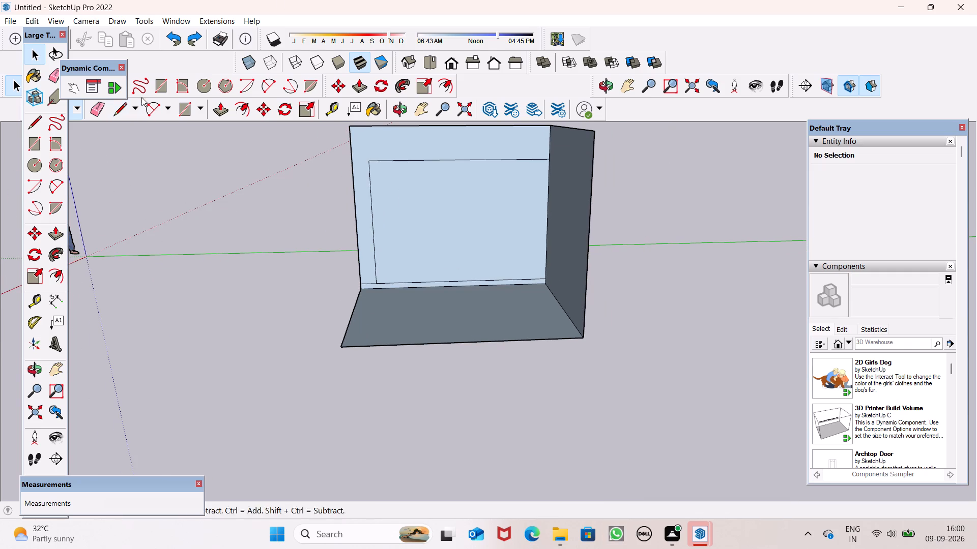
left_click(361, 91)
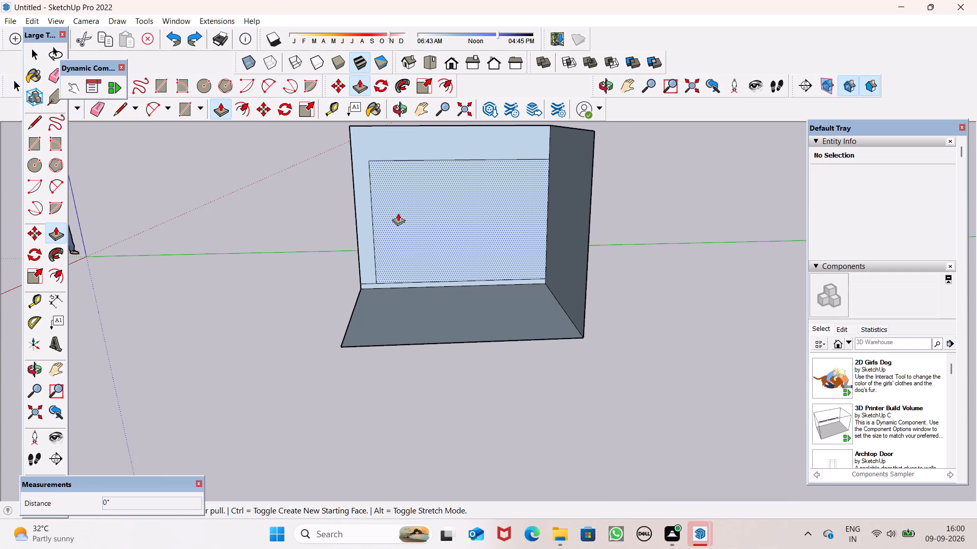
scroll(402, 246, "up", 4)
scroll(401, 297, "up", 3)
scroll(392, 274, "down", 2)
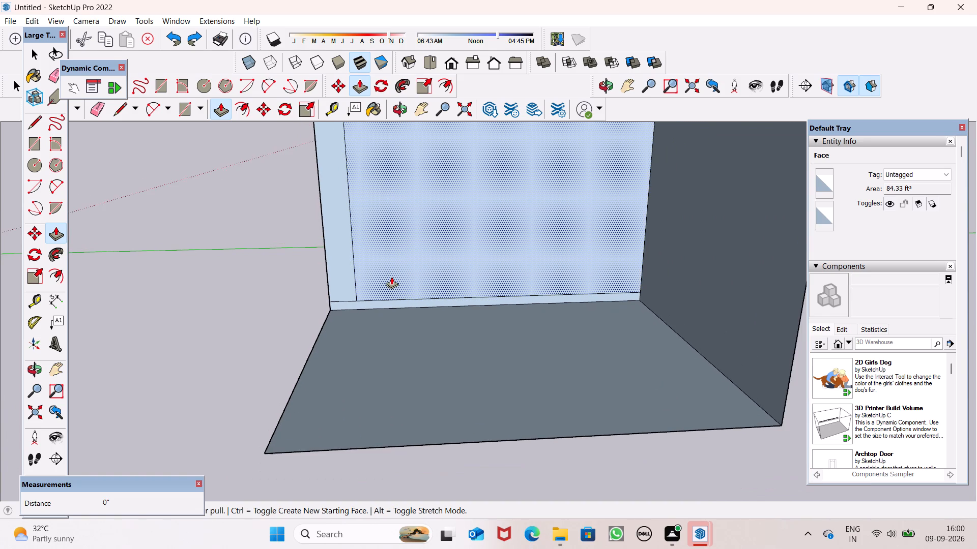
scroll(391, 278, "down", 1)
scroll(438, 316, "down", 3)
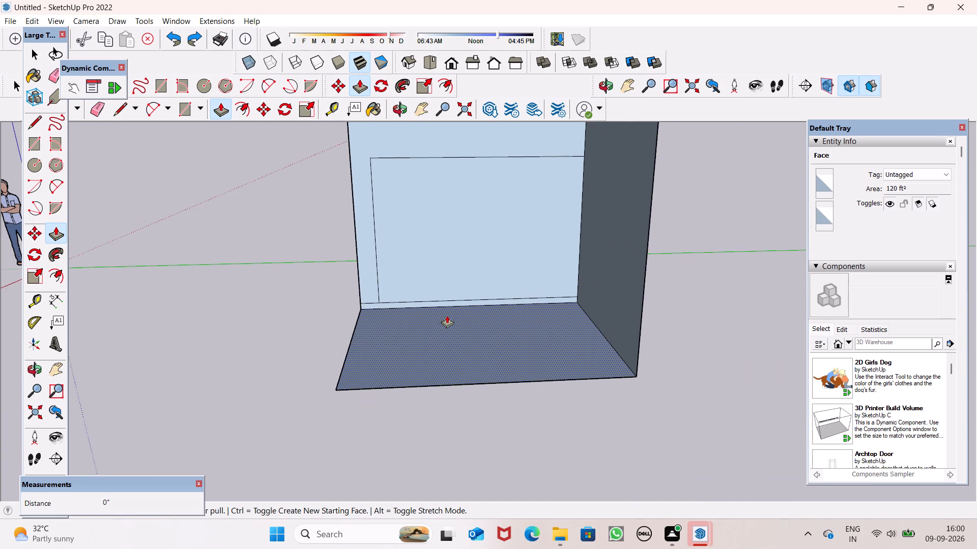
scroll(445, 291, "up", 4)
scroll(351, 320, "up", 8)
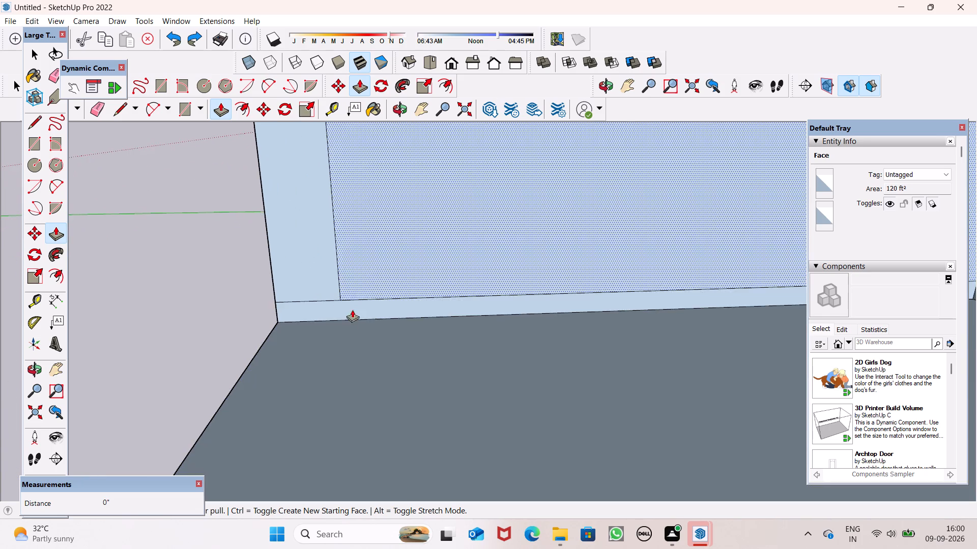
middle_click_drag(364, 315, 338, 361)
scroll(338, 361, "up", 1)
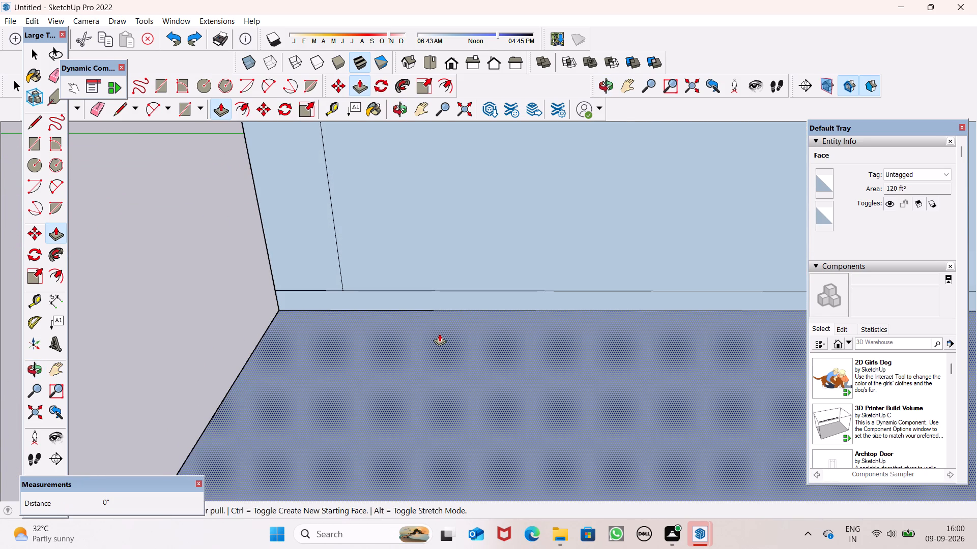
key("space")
Examine the panel outline and the narrow strip along the floor on the back wall.
scroll(445, 315, "down", 5)
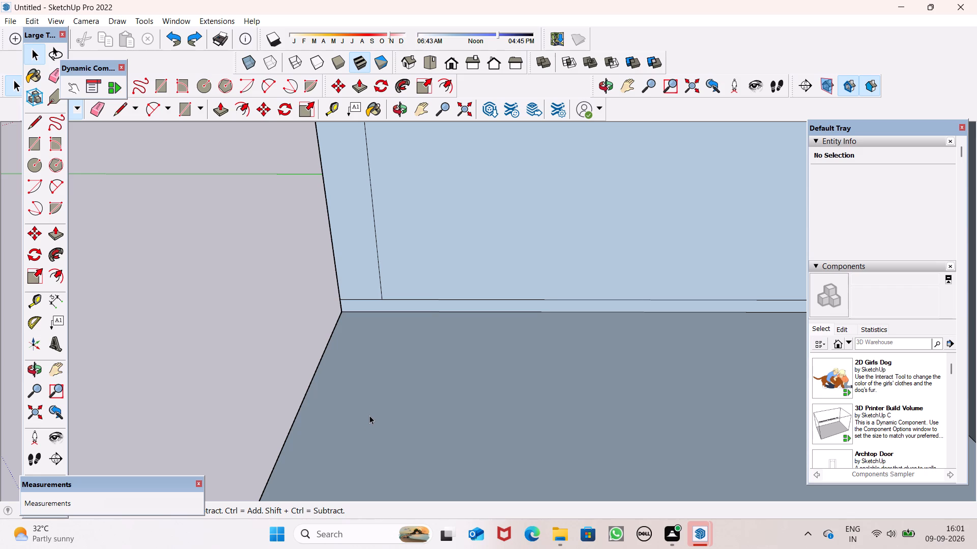
scroll(369, 311, "down", 6)
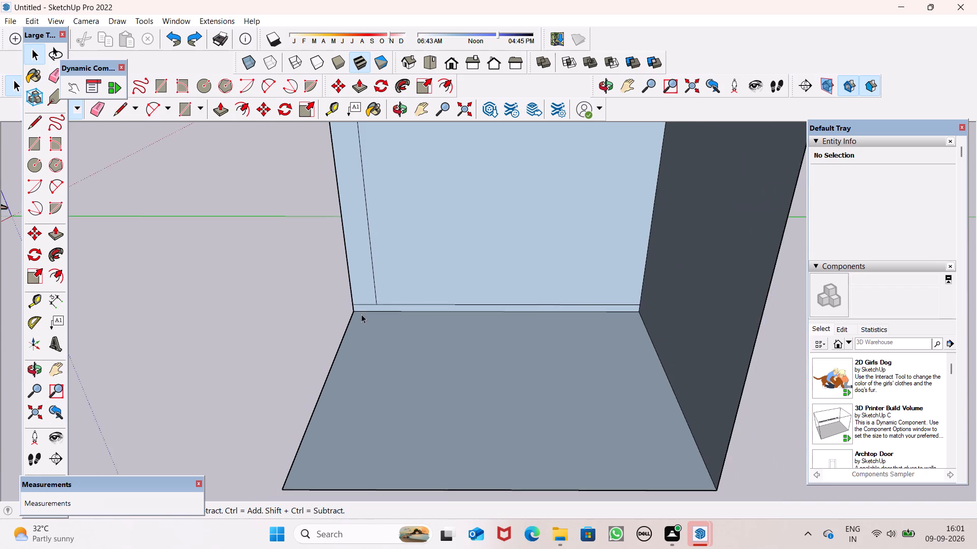
scroll(354, 325, "down", 5)
scroll(413, 270, "up", 2)
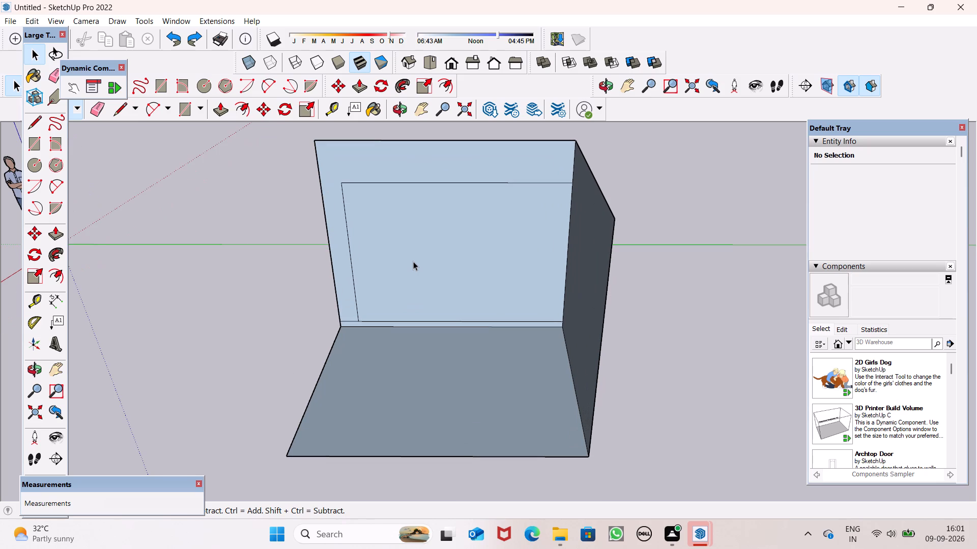
scroll(411, 193, "up", 1)
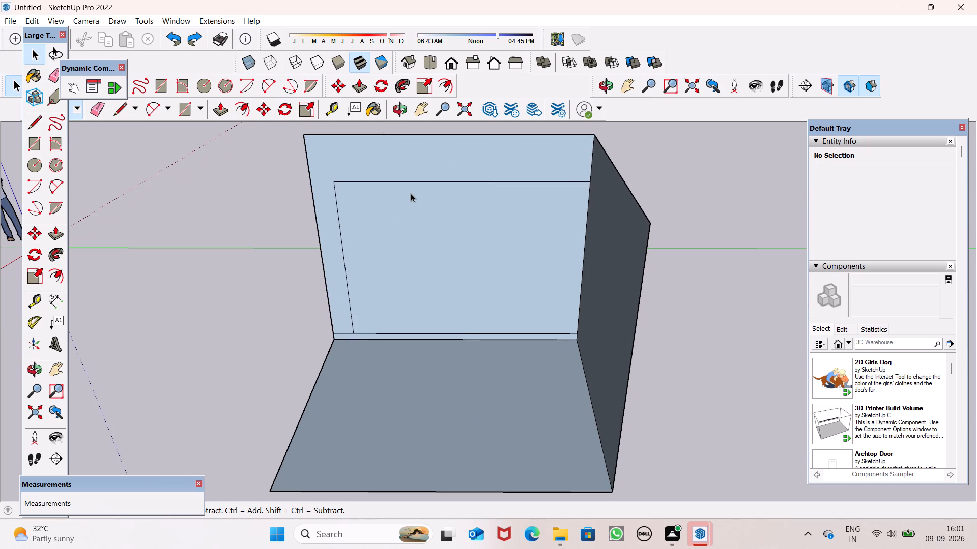
middle_click_drag(469, 330, 492, 287)
scroll(492, 286, "up", 1)
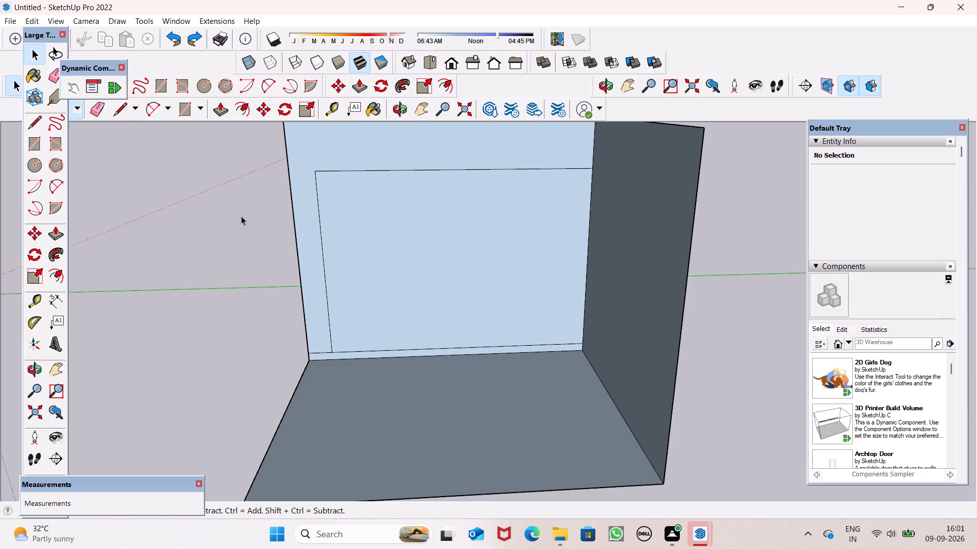
middle_click_drag(376, 327, 380, 387)
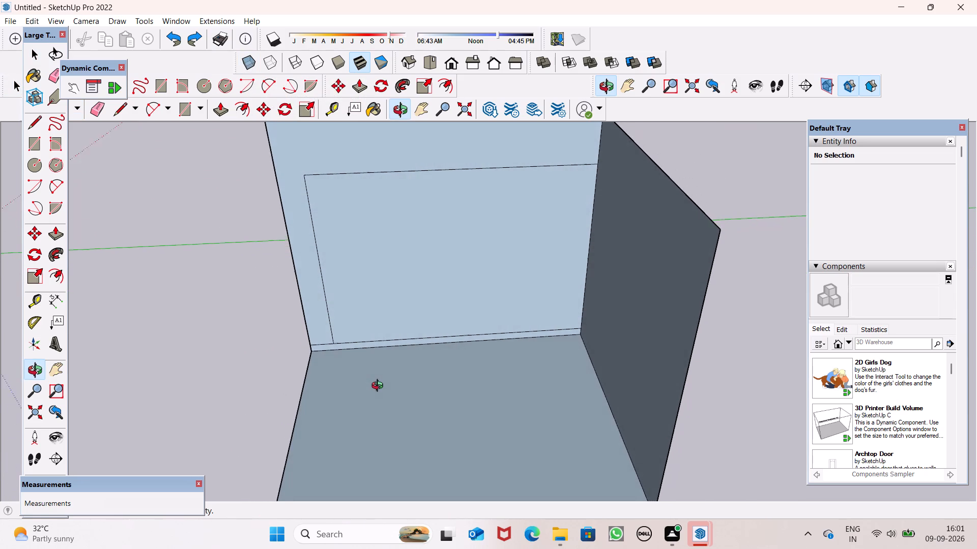
middle_click_drag(380, 387, 372, 348)
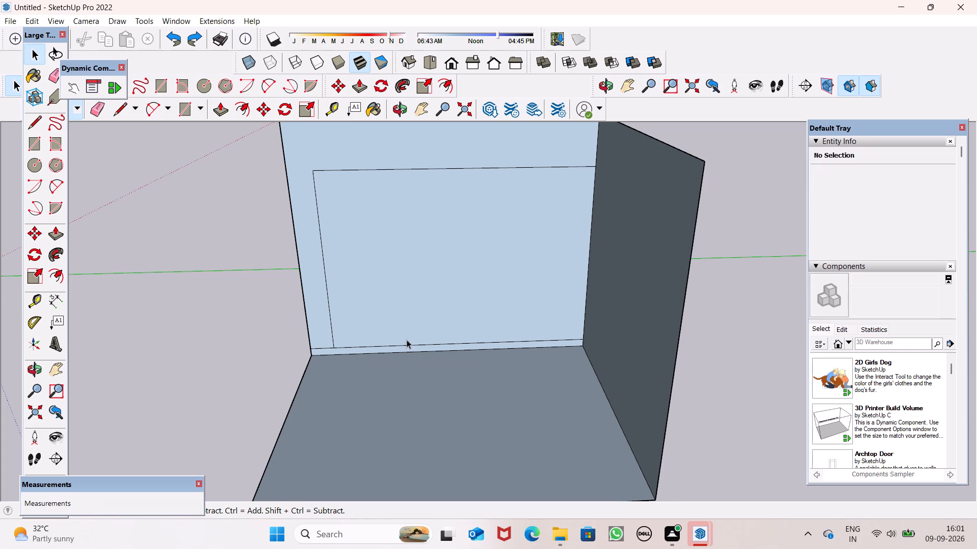
scroll(407, 340, "down", 1)
scroll(401, 364, "up", 1)
middle_click_drag(401, 364, 397, 358)
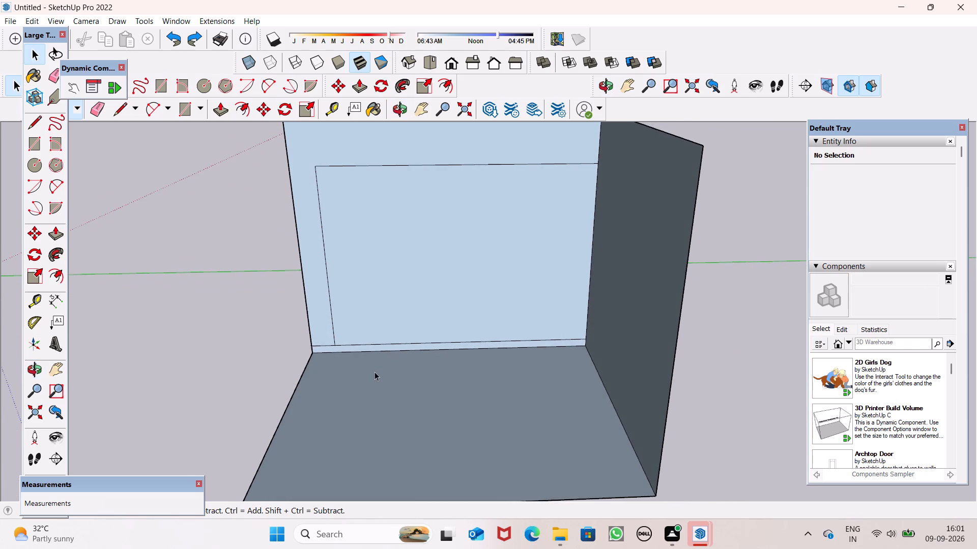
Erase the 1' line stub between the back wall's open-side edge and the panel outline's bottom corner.
scroll(375, 372, "up", 1)
left_click(94, 111)
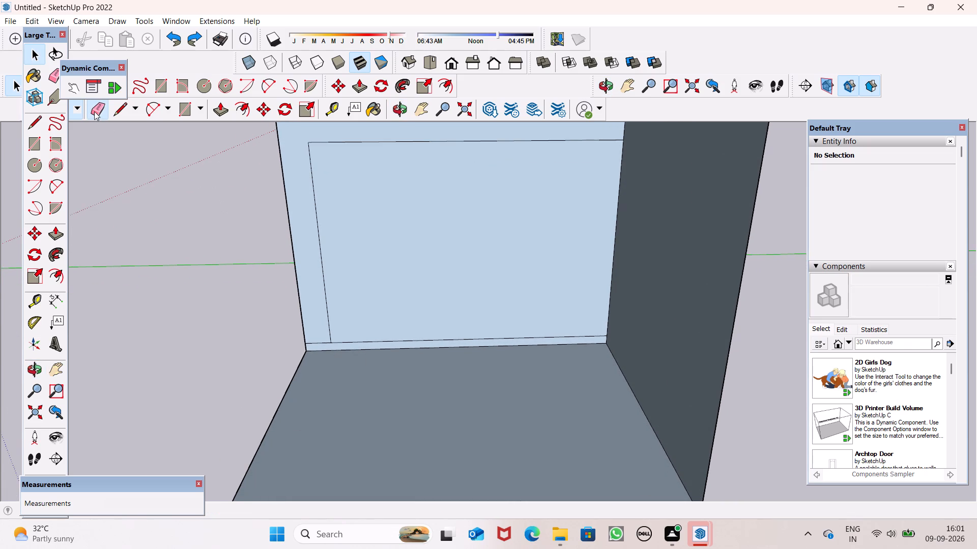
scroll(342, 354, "up", 6)
left_click_drag(306, 326, 308, 342)
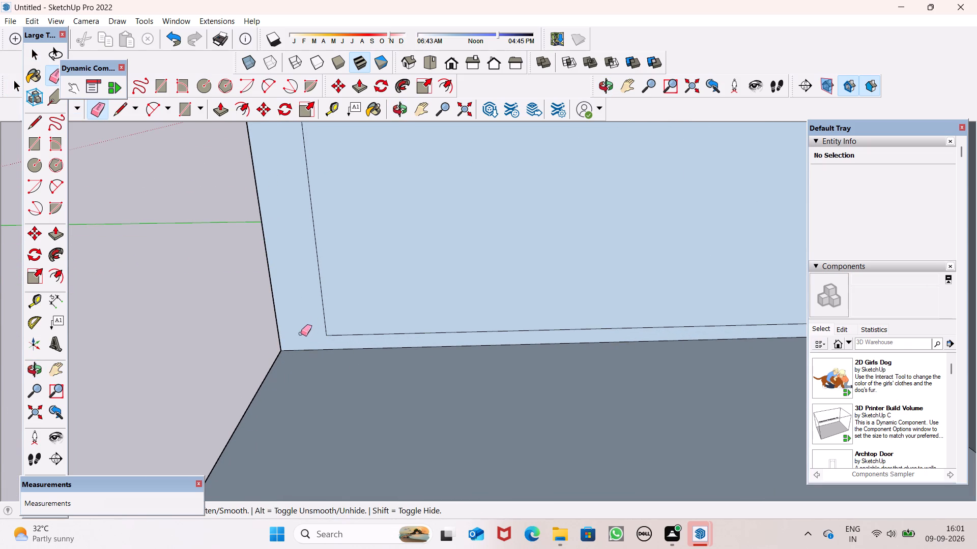
key("space")
key("space")
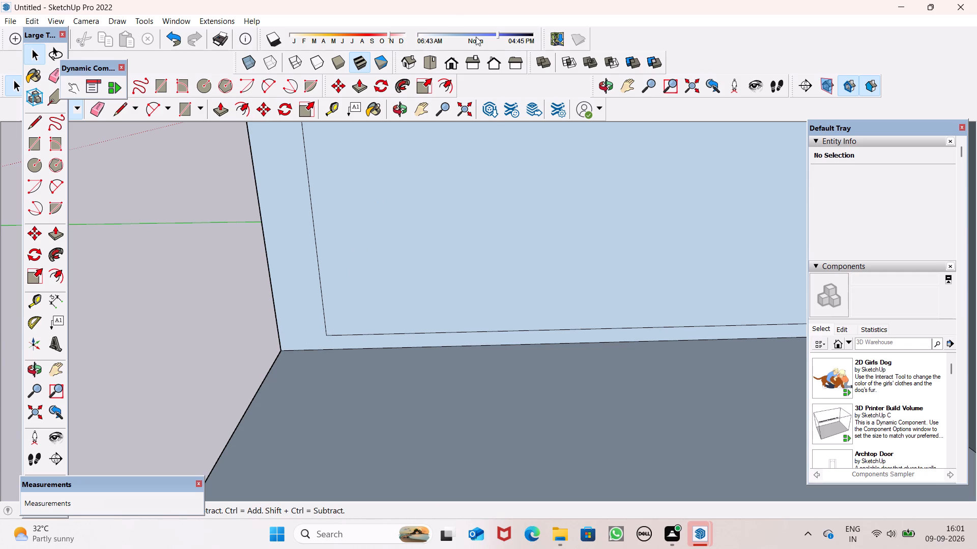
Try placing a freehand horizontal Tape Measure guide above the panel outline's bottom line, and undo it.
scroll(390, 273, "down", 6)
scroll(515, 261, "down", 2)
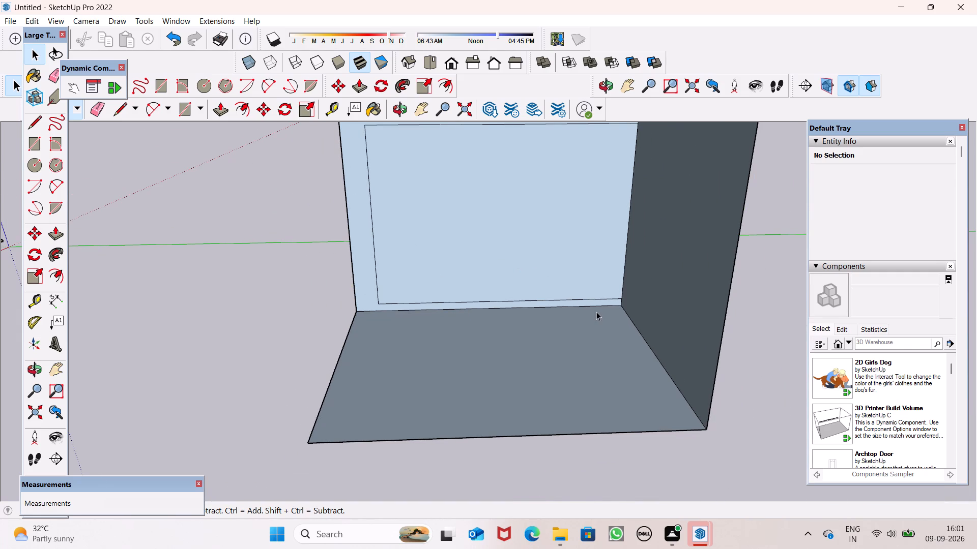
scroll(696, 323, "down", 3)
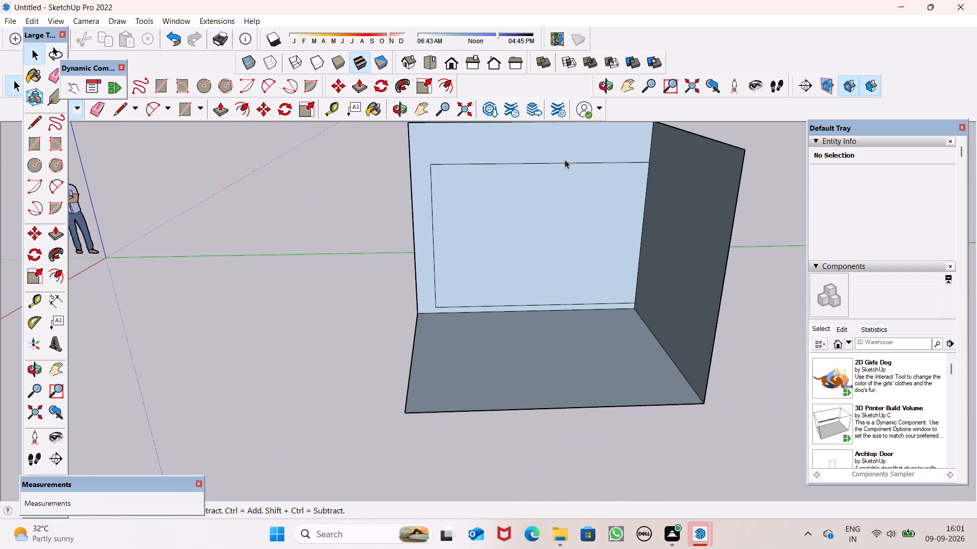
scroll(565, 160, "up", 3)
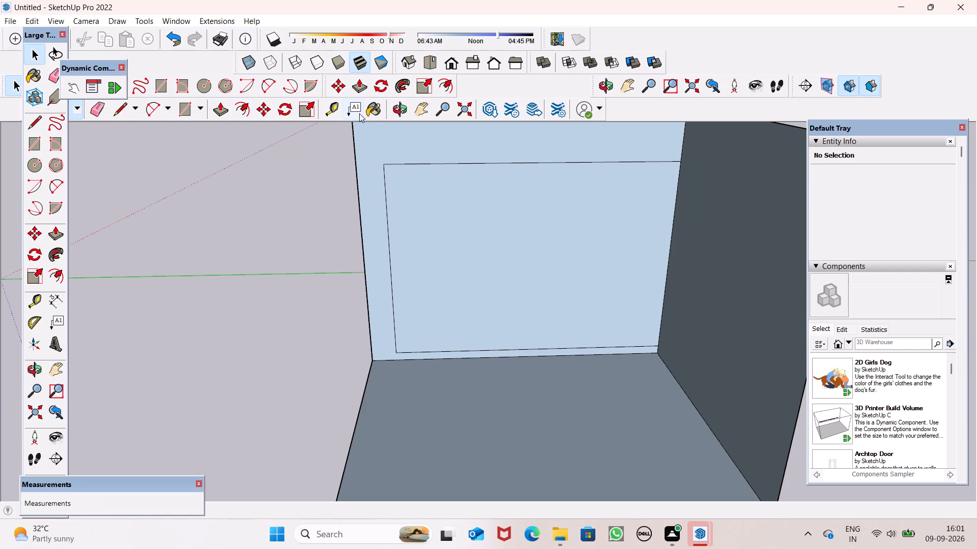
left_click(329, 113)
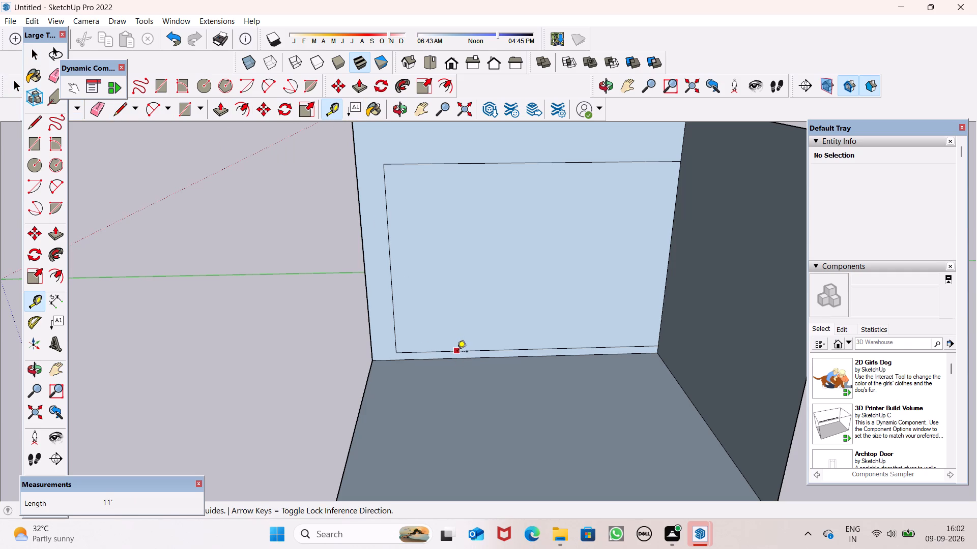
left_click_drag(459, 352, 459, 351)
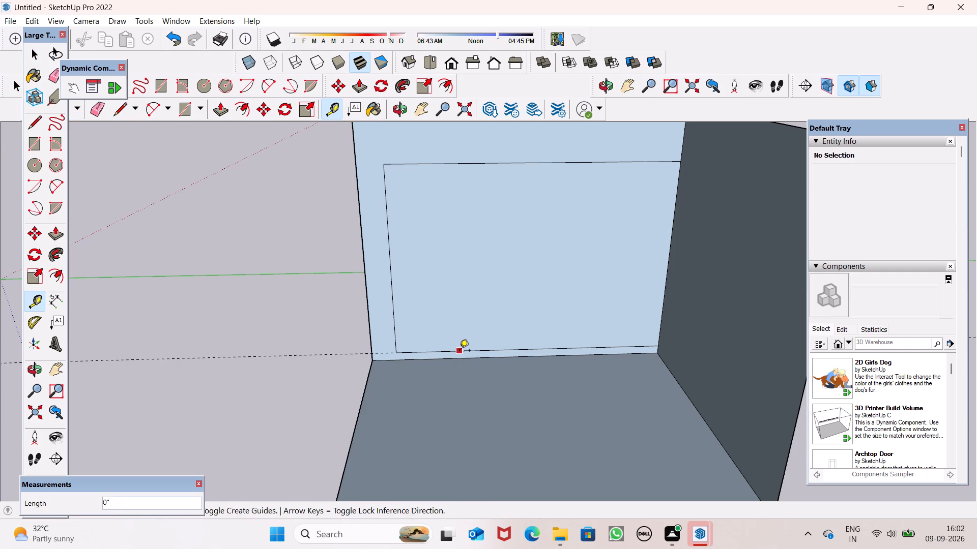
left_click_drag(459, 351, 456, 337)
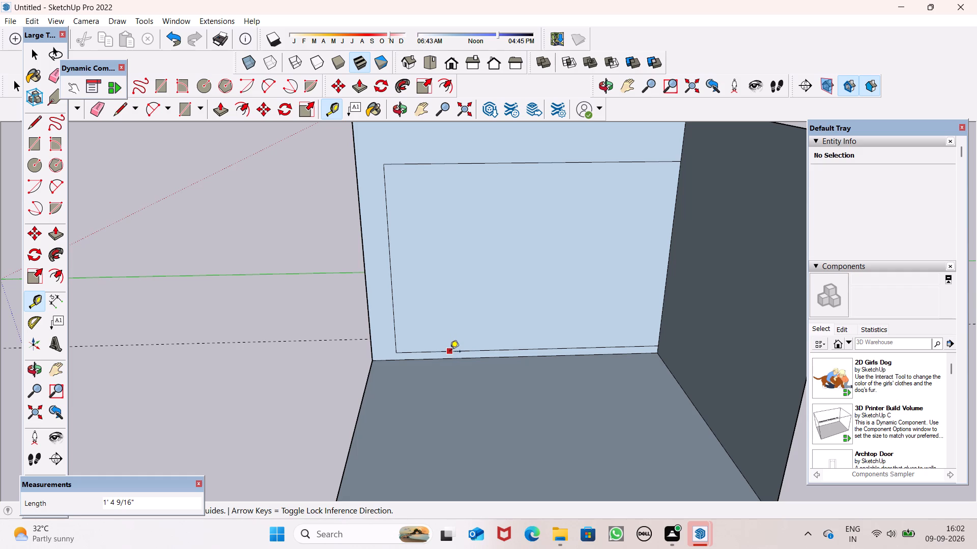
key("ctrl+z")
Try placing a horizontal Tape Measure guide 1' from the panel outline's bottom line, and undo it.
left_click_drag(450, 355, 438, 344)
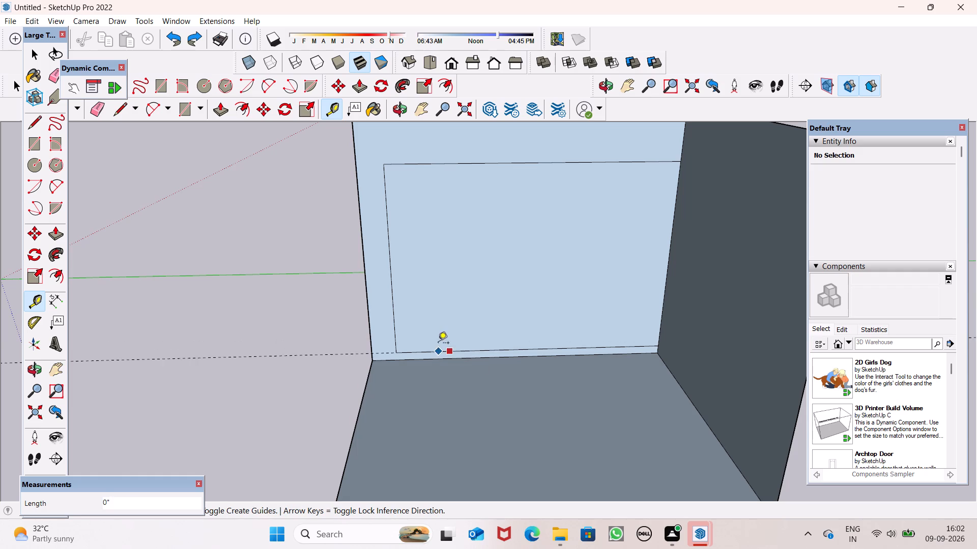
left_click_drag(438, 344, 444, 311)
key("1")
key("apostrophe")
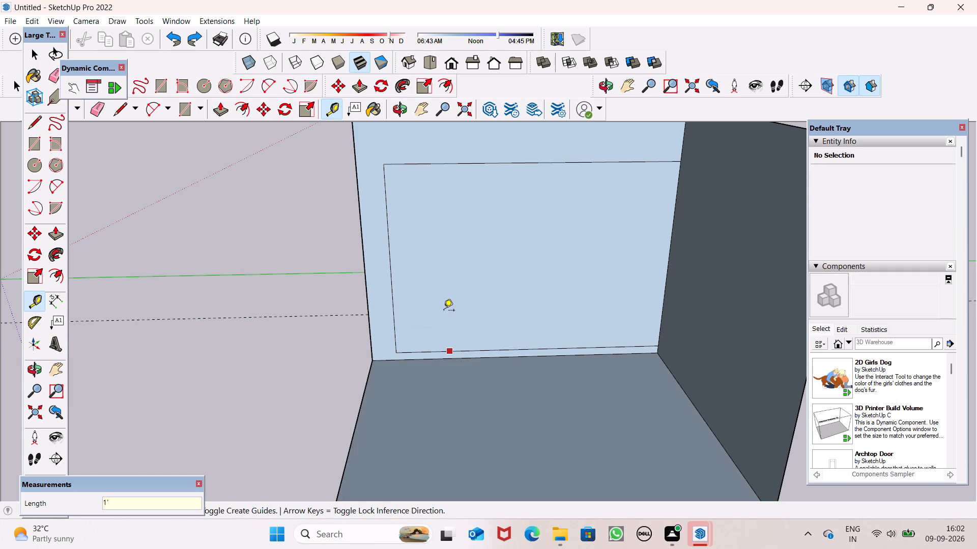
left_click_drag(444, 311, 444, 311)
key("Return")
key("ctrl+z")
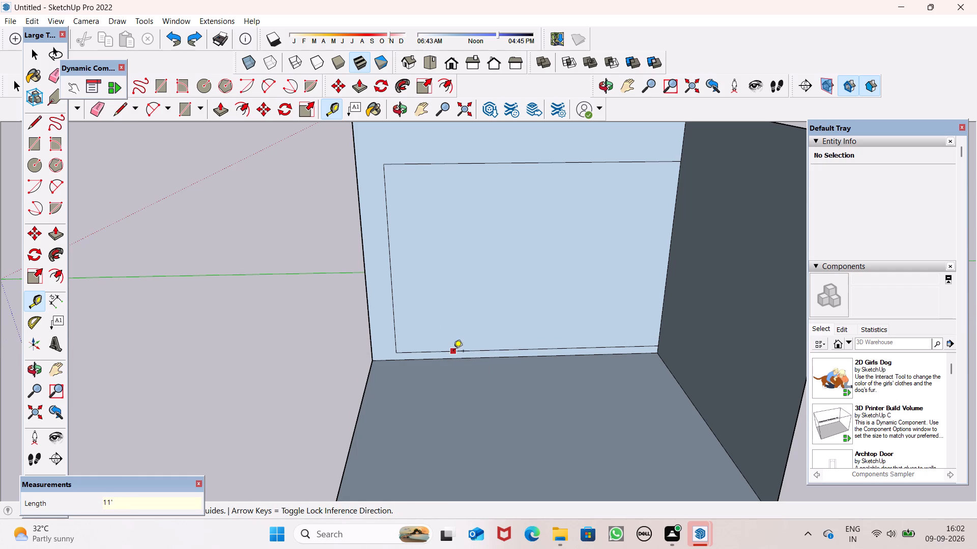
Place a horizontal Tape Measure guide on the back wall, 1' above the panel outline's bottom line.
left_click_drag(453, 351, 453, 344)
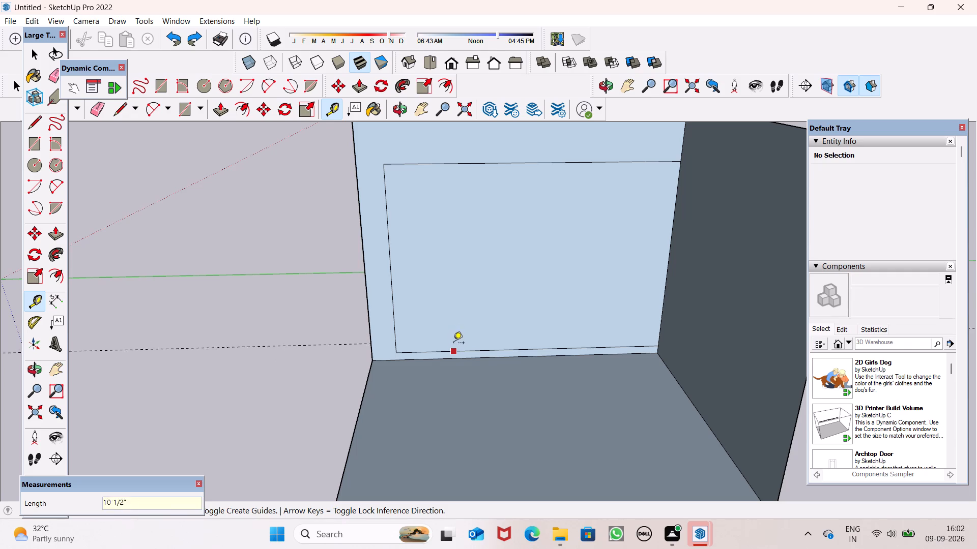
left_click_drag(453, 344, 429, 301)
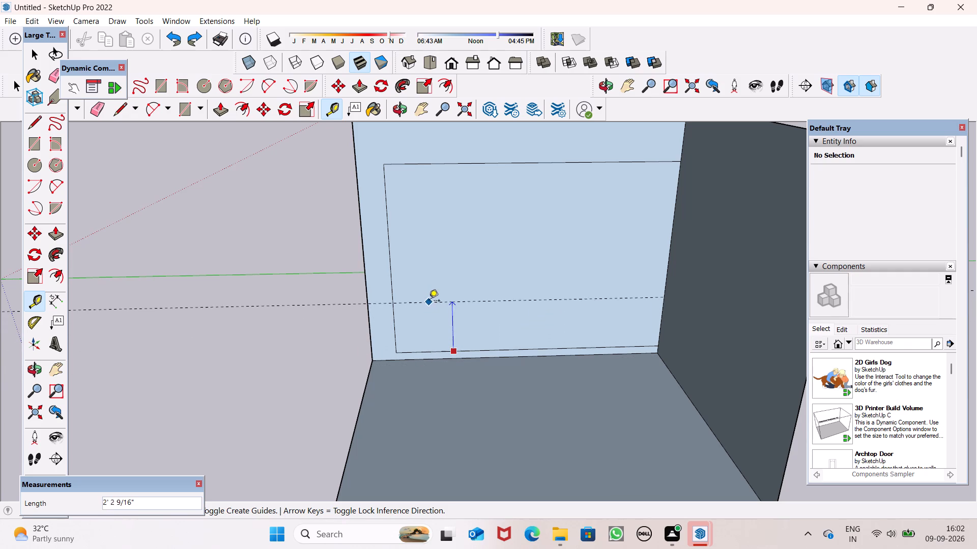
left_click_drag(429, 301, 421, 312)
type("1'")
key("Return")
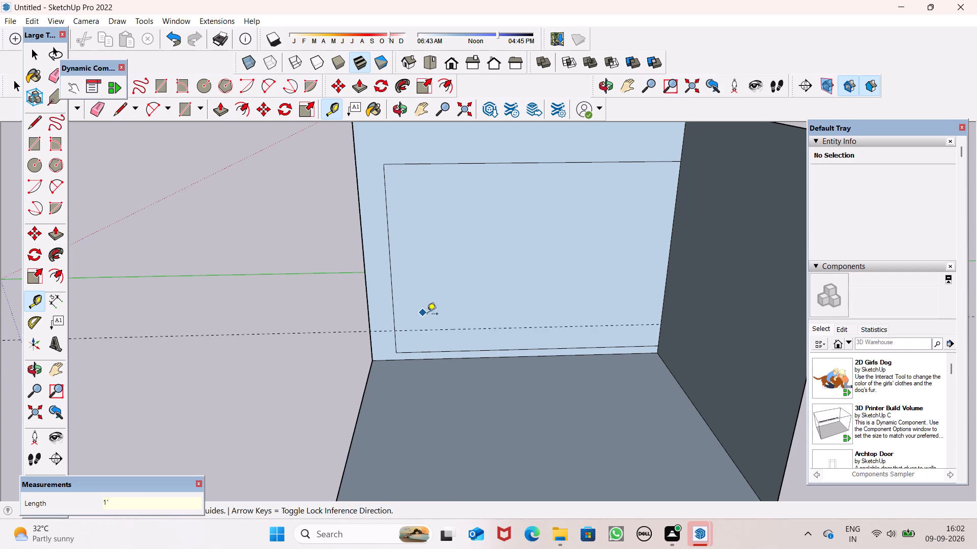
Undo the 1' guide and place a horizontal Tape Measure guide 2' above the panel outline's bottom line instead.
scroll(524, 338, "up", 5)
middle_click_drag(518, 335, 527, 277)
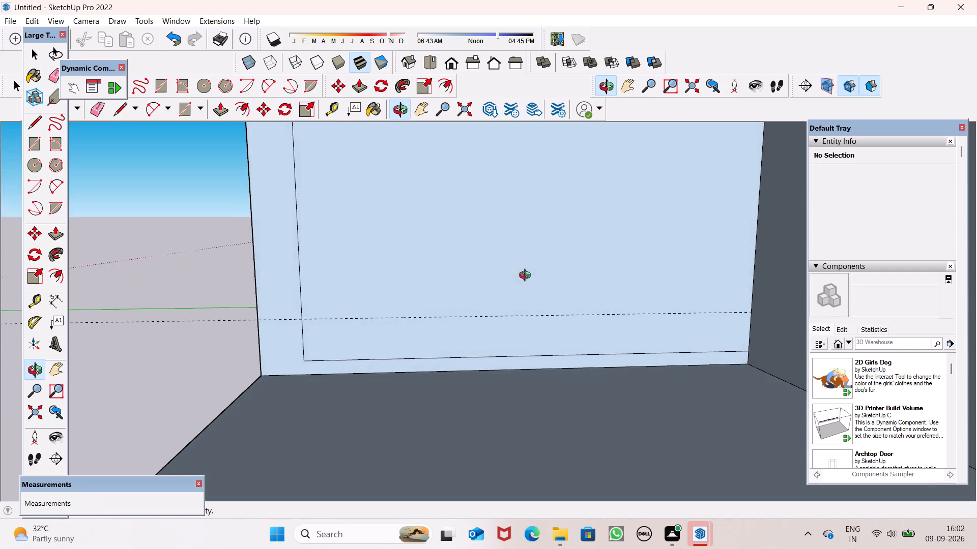
middle_click_drag(527, 277, 528, 253)
key("ctrl+z")
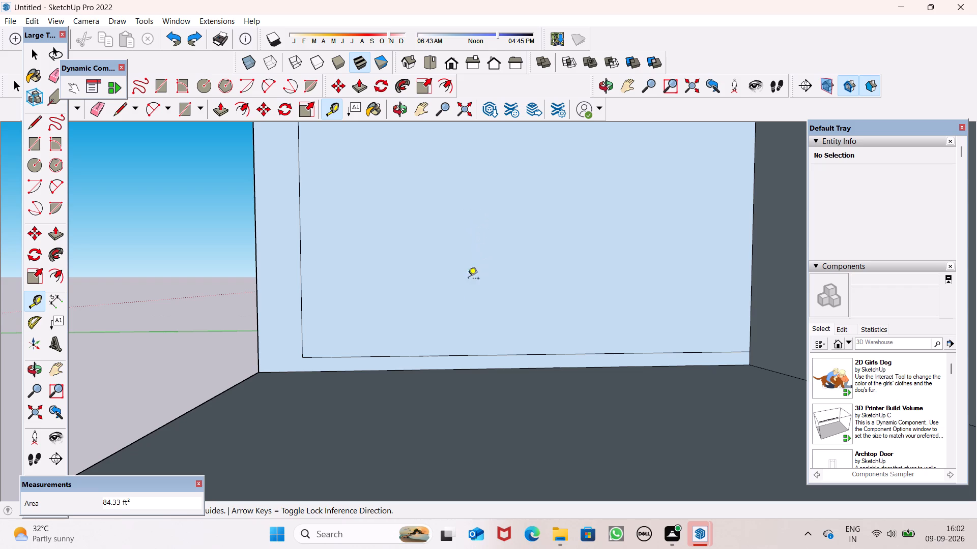
left_click_drag(422, 356, 439, 261)
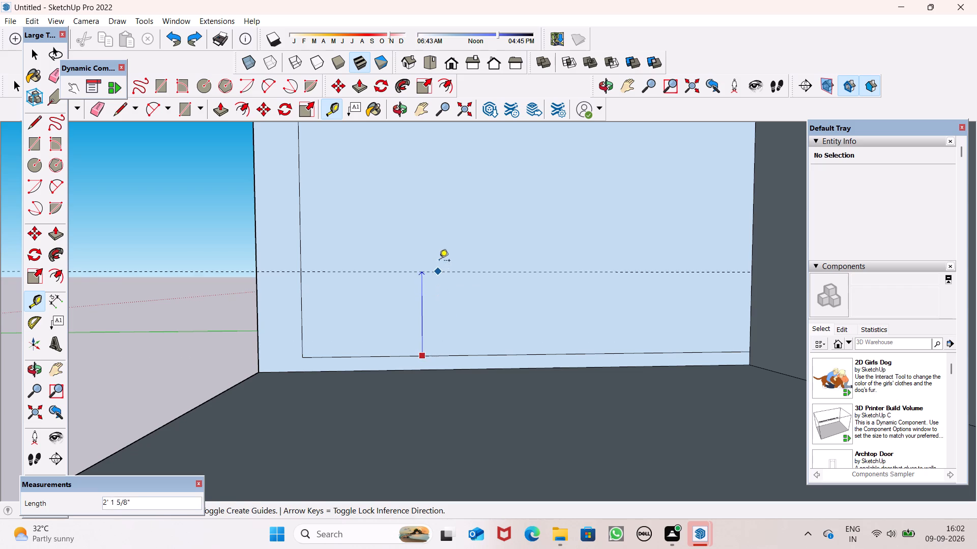
left_click_drag(439, 261, 440, 252)
type("2'")
key("Return")
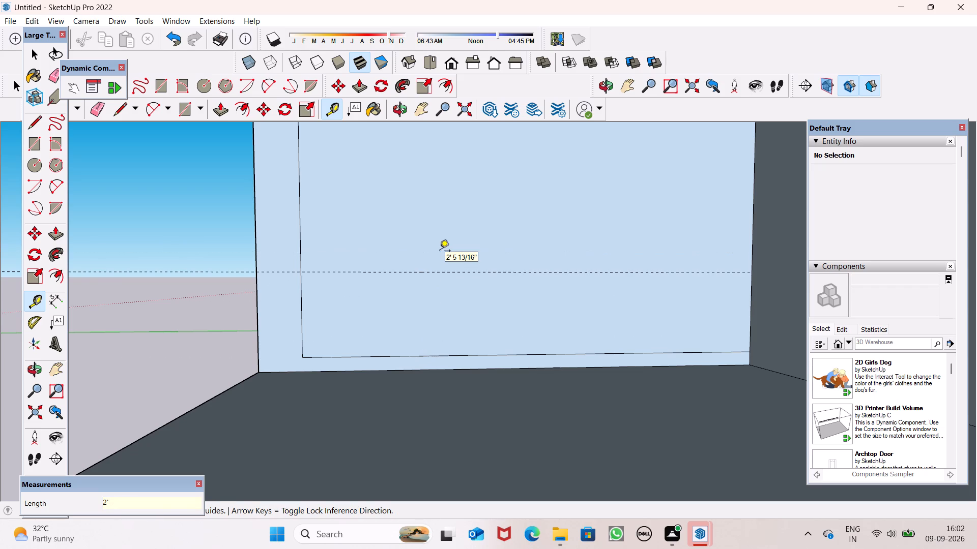
left_click_drag(440, 252, 439, 251)
Draw a horizontal line along the 2' guide, from the panel outline's open-side vertical line to the side wall.
scroll(456, 315, "down", 6)
middle_click_drag(472, 322, 462, 364)
key("space")
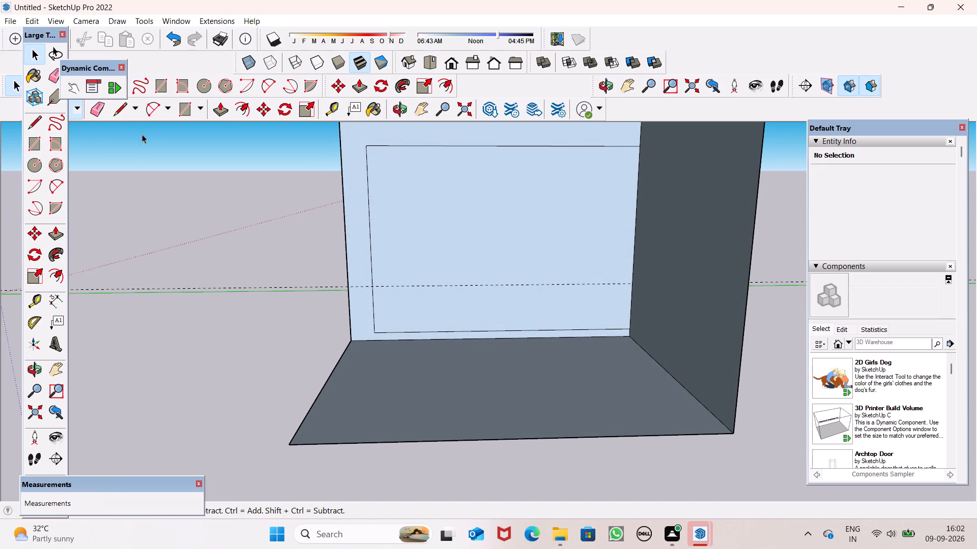
left_click(120, 113)
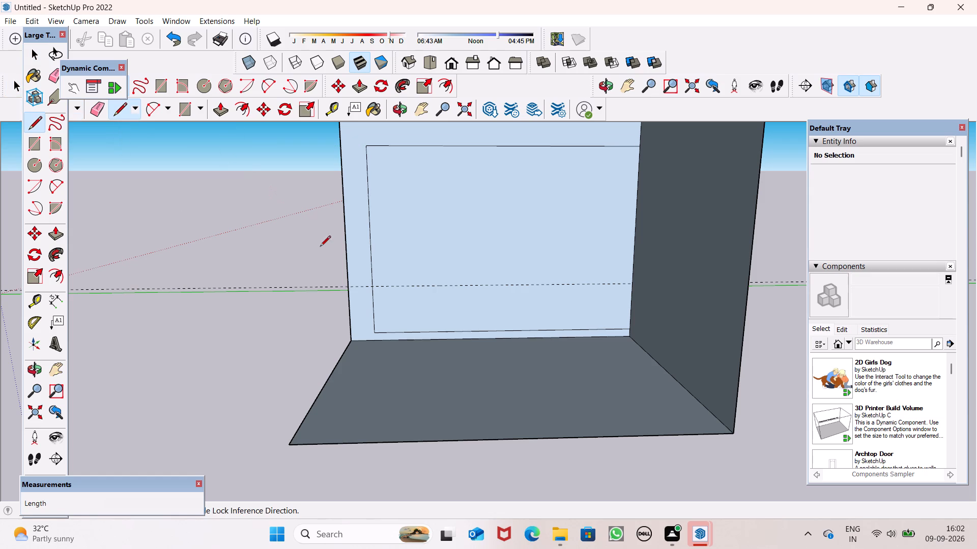
left_click(373, 286)
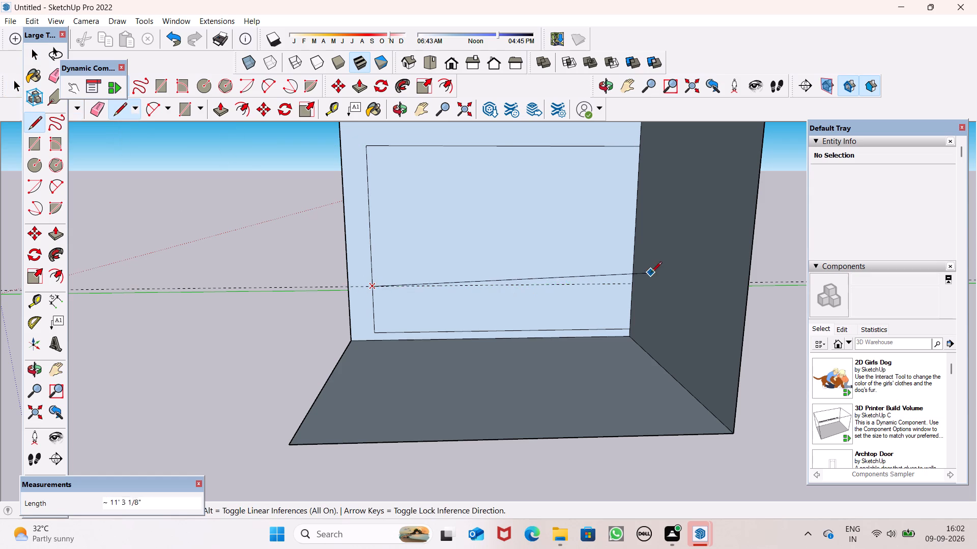
left_click(629, 285)
key("space")
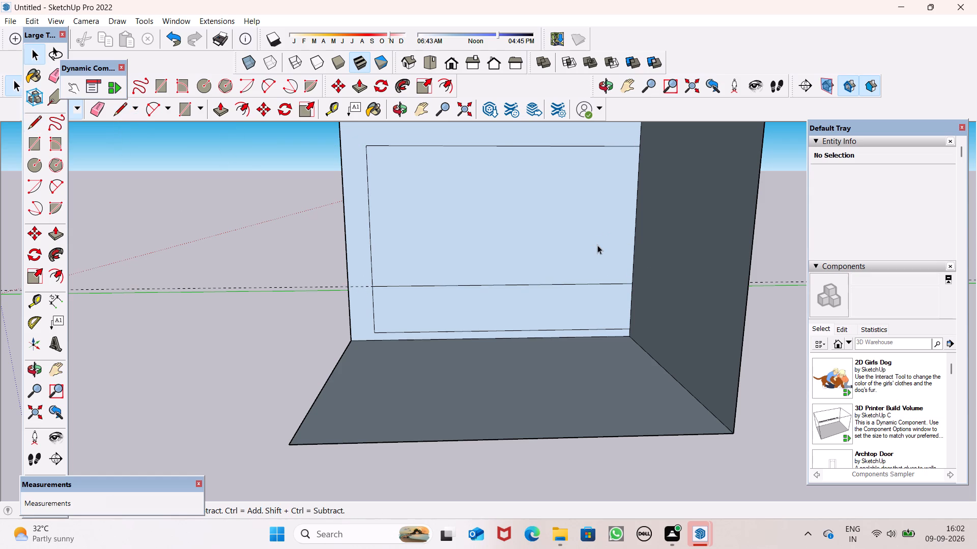
key("space")
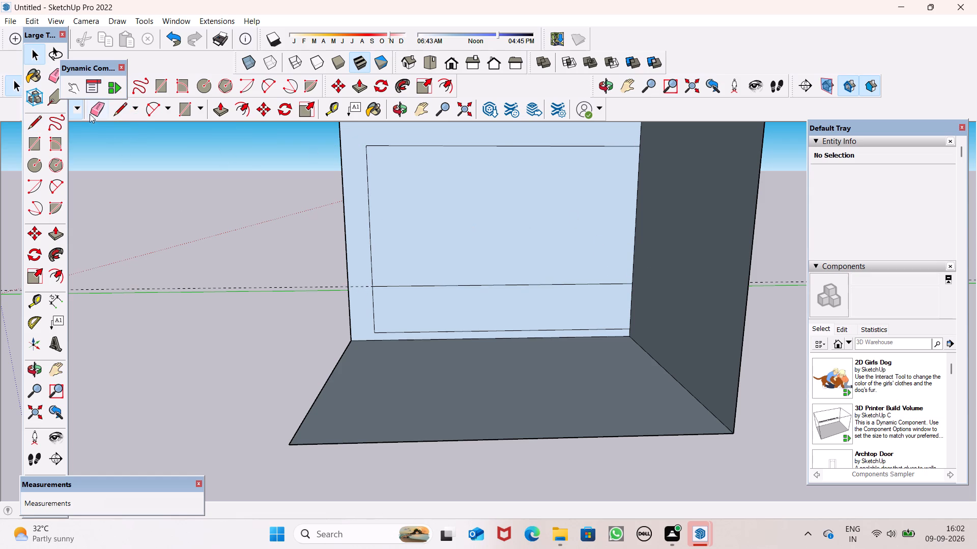
Erase the horizontal guide running along the new dividing line on the back wall.
left_click(93, 108)
left_click_drag(148, 282, 150, 292)
key("space")
key("space")
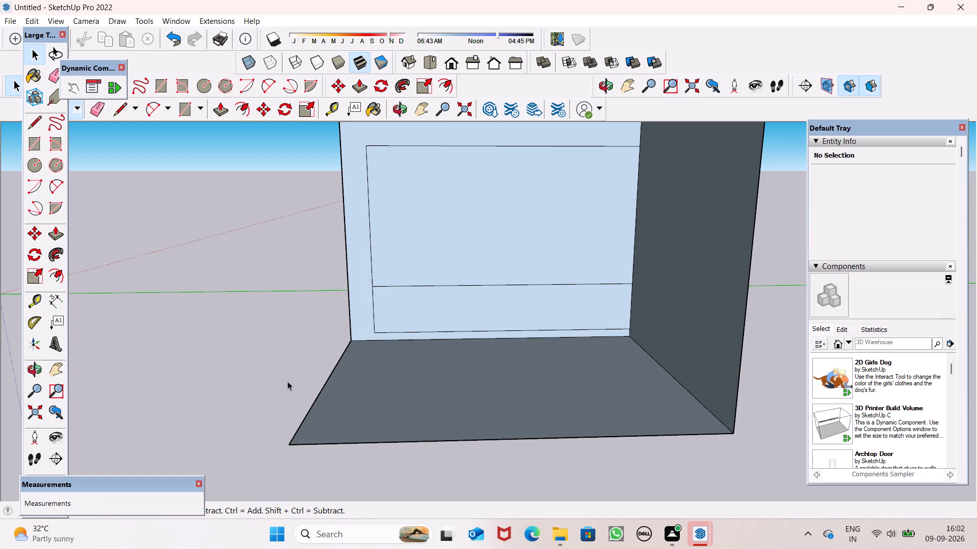
Push/Pull the lower strip of the panel outline 2' out from the back wall to form the base cabinet block.
left_click(220, 114)
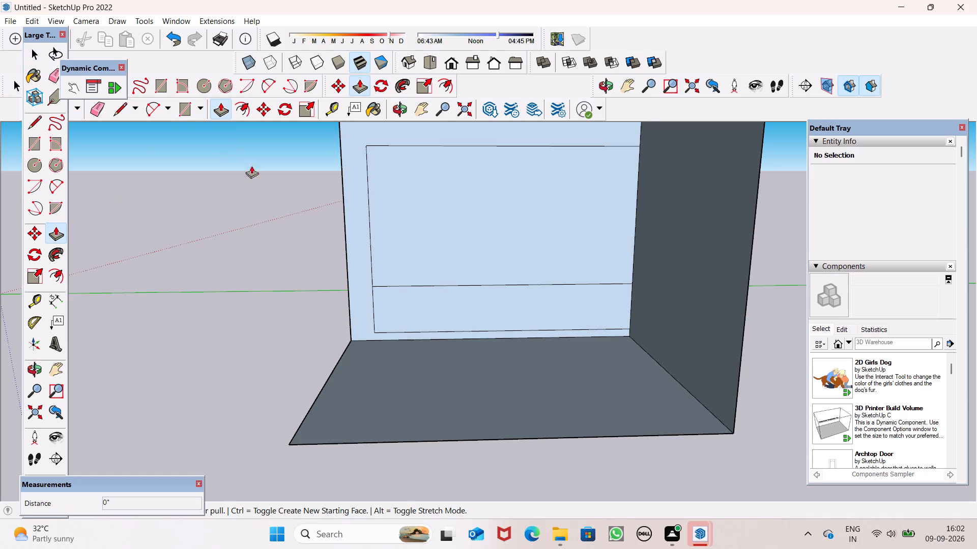
left_click_drag(433, 311, 437, 324)
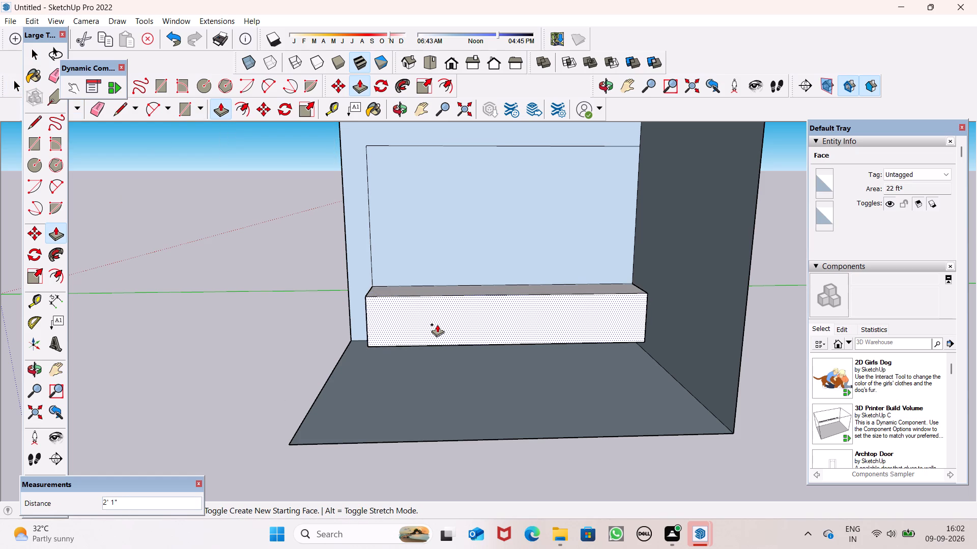
left_click_drag(437, 324, 443, 327)
key("2")
key("apostrophe")
key("Return")
middle_click_drag(443, 338, 881, 347)
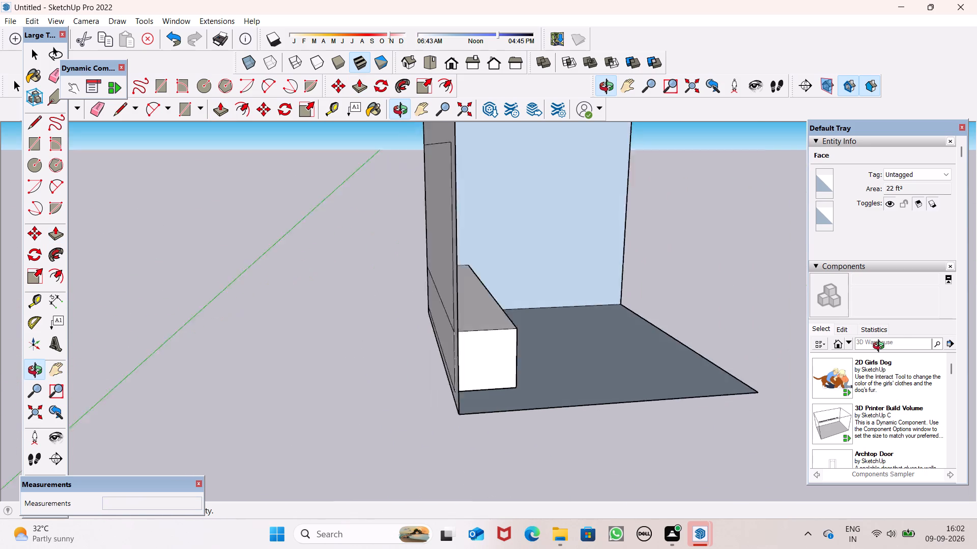
middle_click_drag(881, 347, 457, 444)
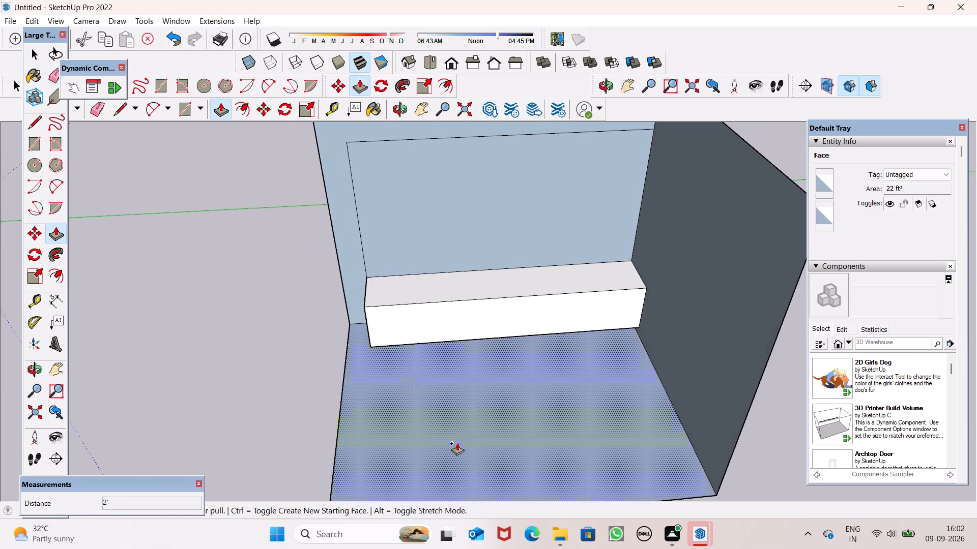
key("space")
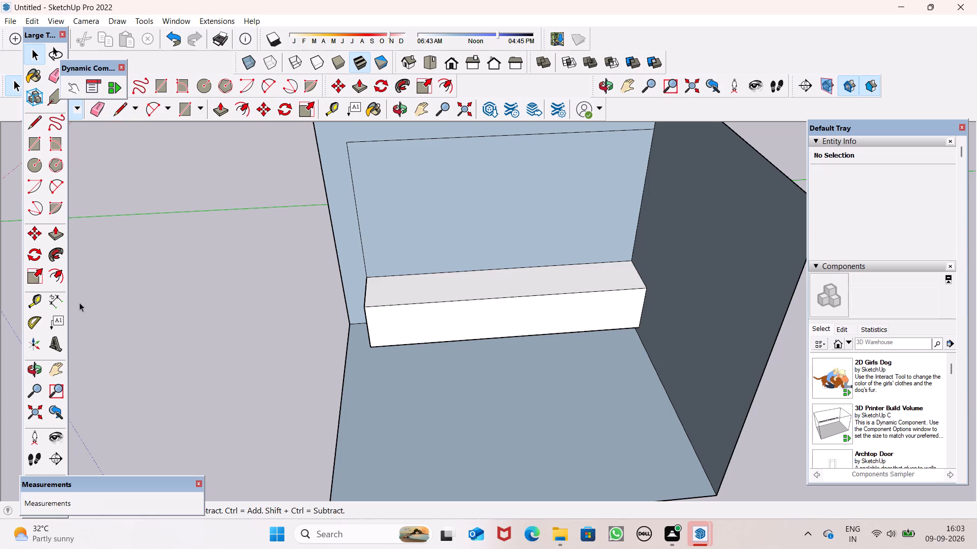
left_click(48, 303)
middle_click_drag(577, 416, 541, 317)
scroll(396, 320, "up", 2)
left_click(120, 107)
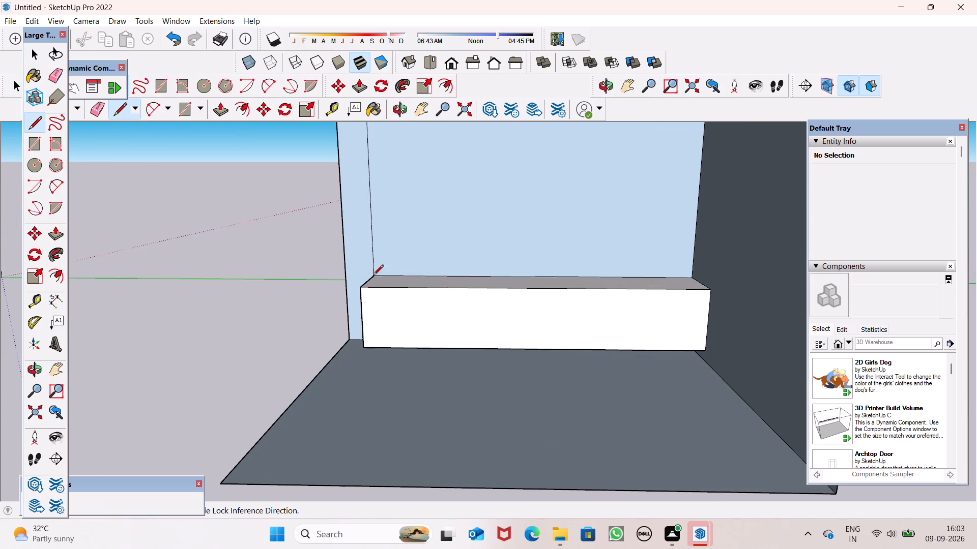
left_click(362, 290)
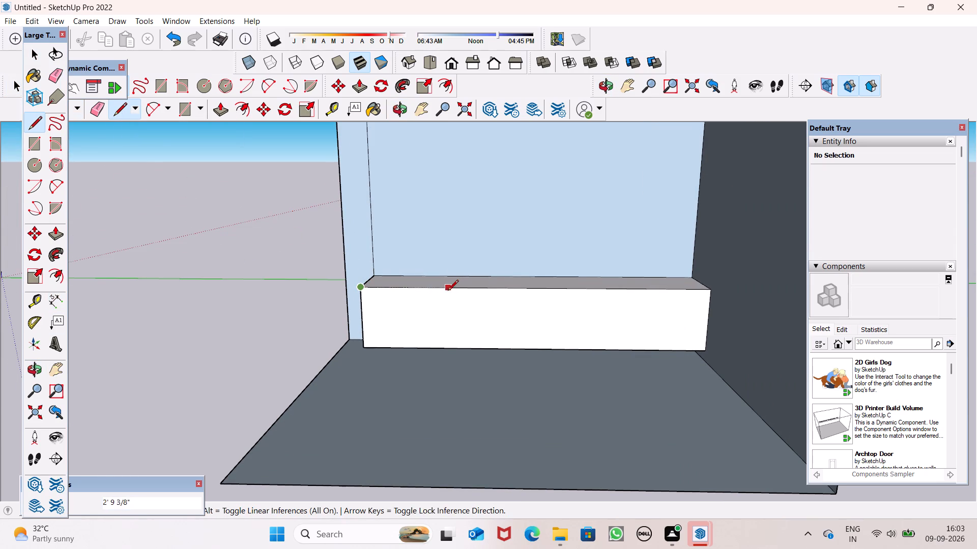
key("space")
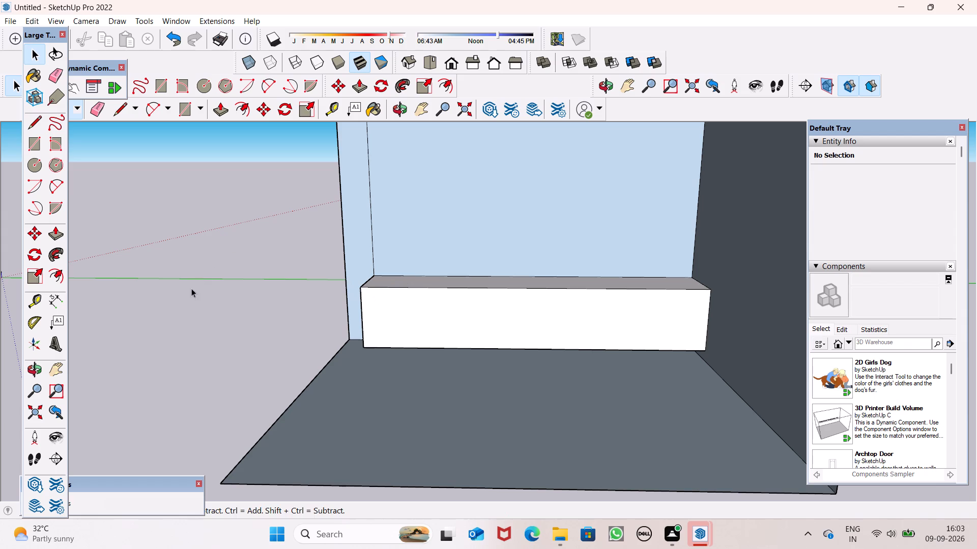
Dimension the base block's front top edge from end to end, placing the dimension just below the edge.
left_click(62, 299)
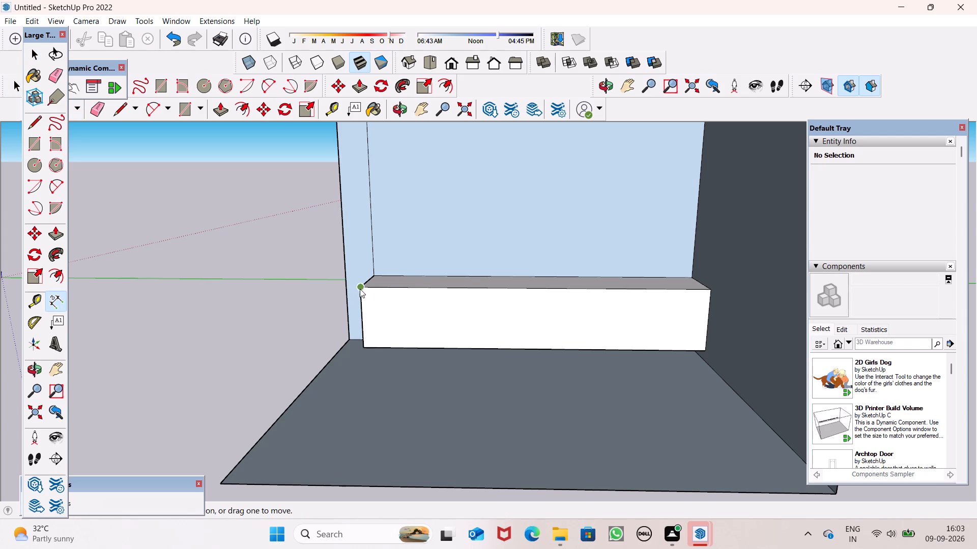
left_click(360, 288)
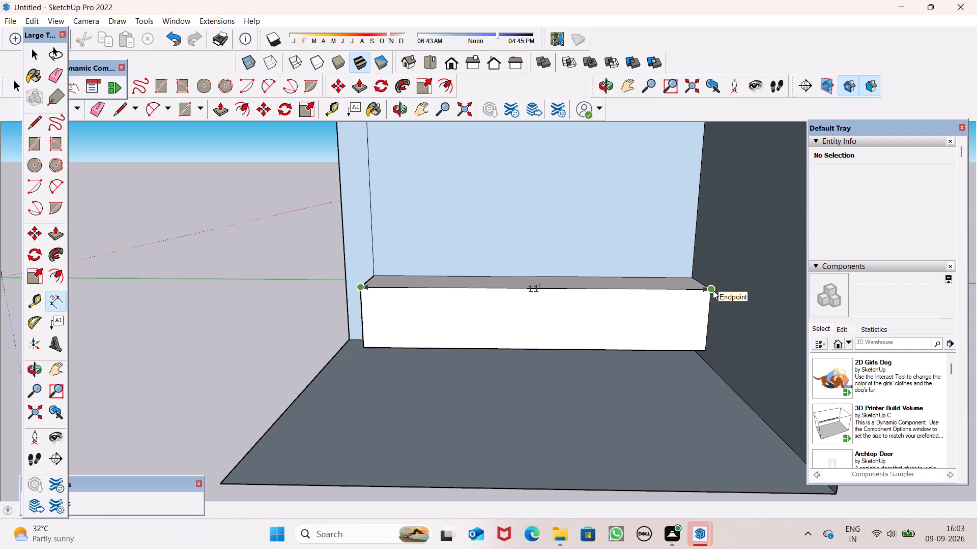
left_click(713, 290)
left_click(703, 302)
key("space")
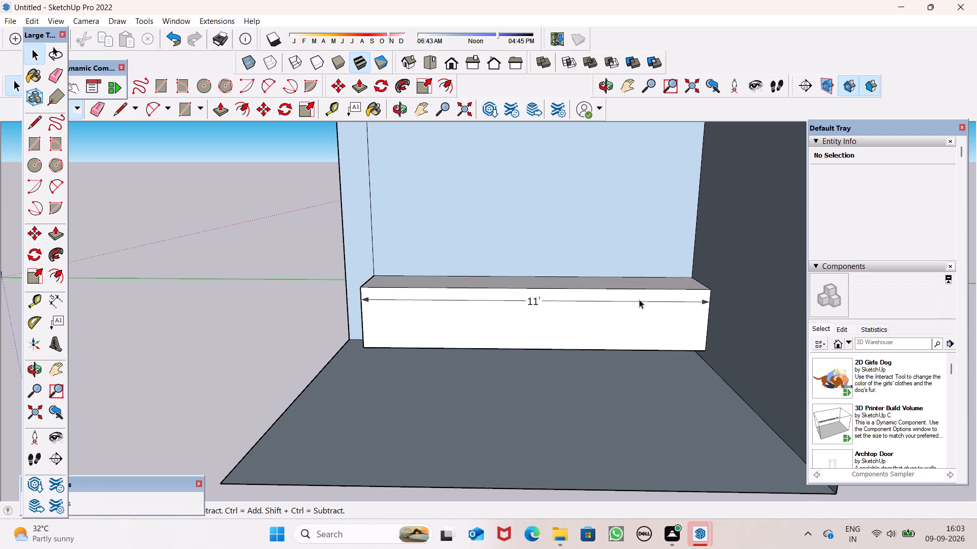
Draw a vertical divider line down the base block's front face, 2' from its side-wall end.
left_click(120, 114)
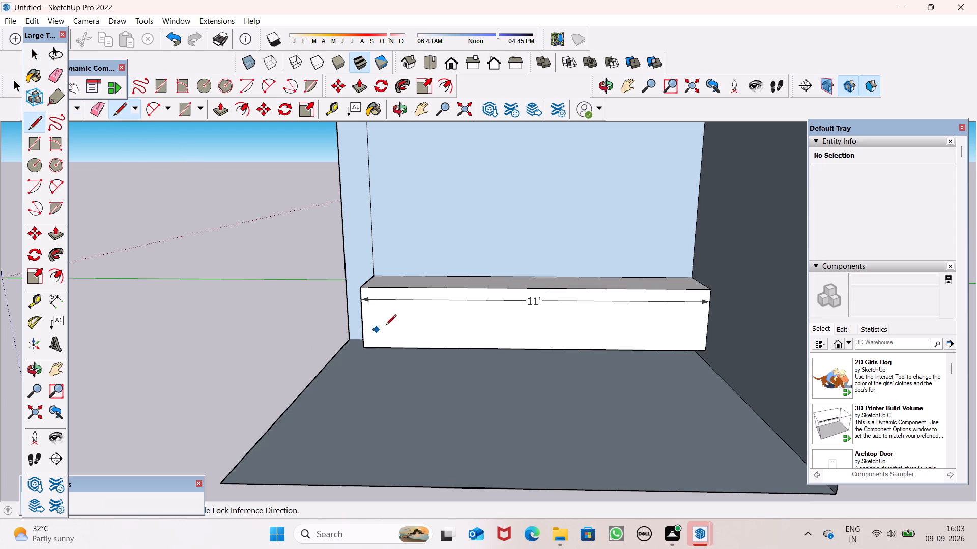
left_click(710, 287)
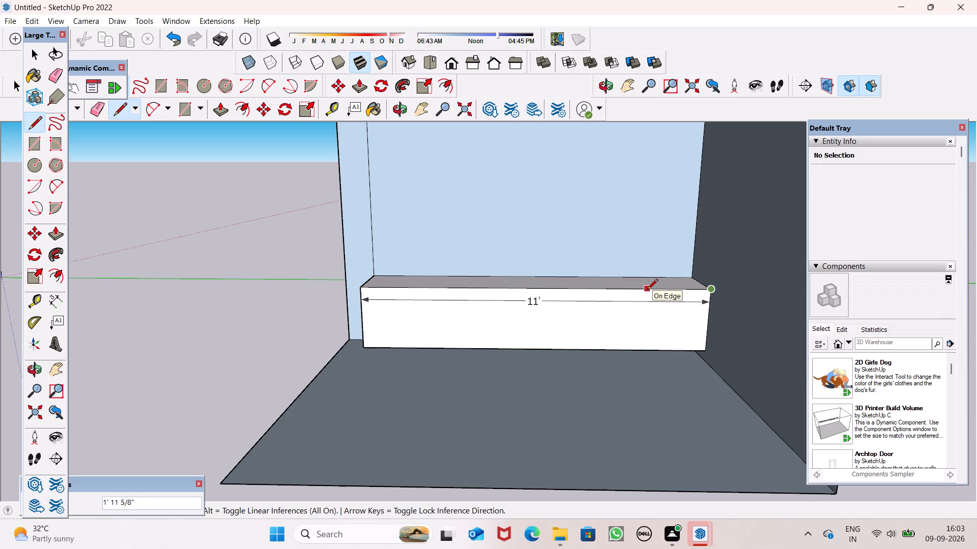
type("2'")
key("Return")
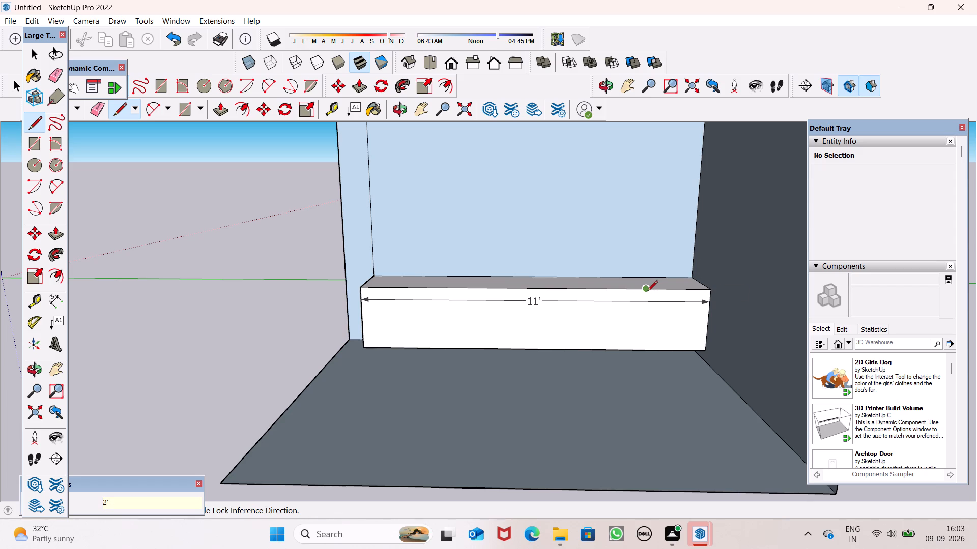
left_click(647, 292)
left_click(646, 345)
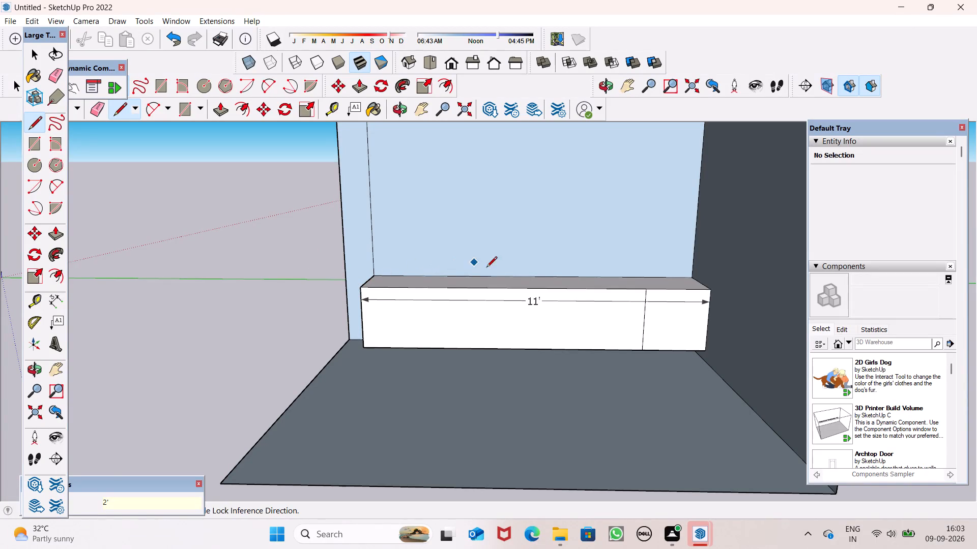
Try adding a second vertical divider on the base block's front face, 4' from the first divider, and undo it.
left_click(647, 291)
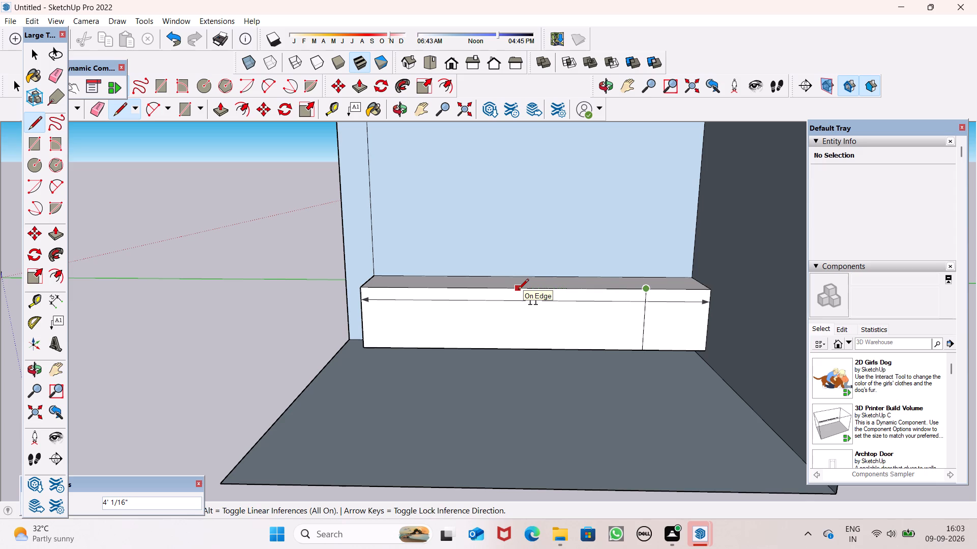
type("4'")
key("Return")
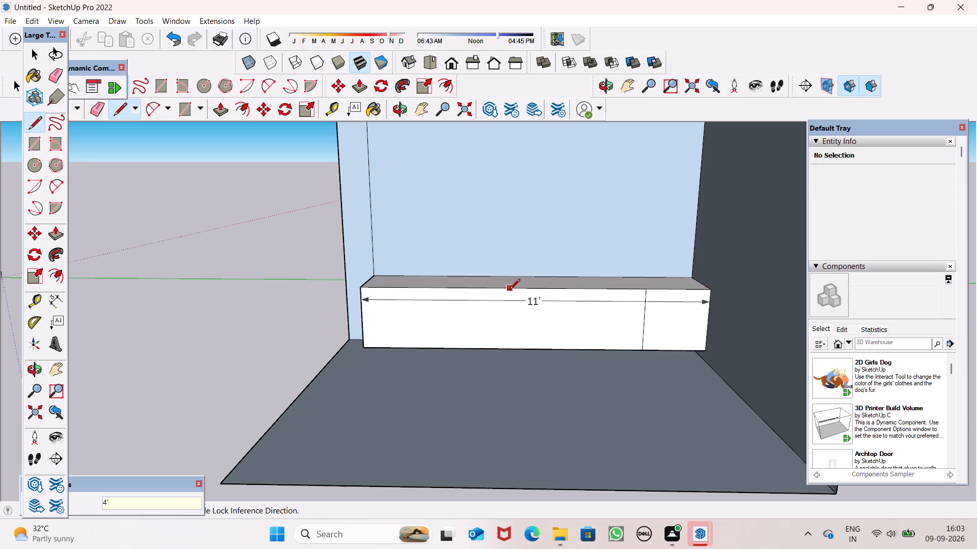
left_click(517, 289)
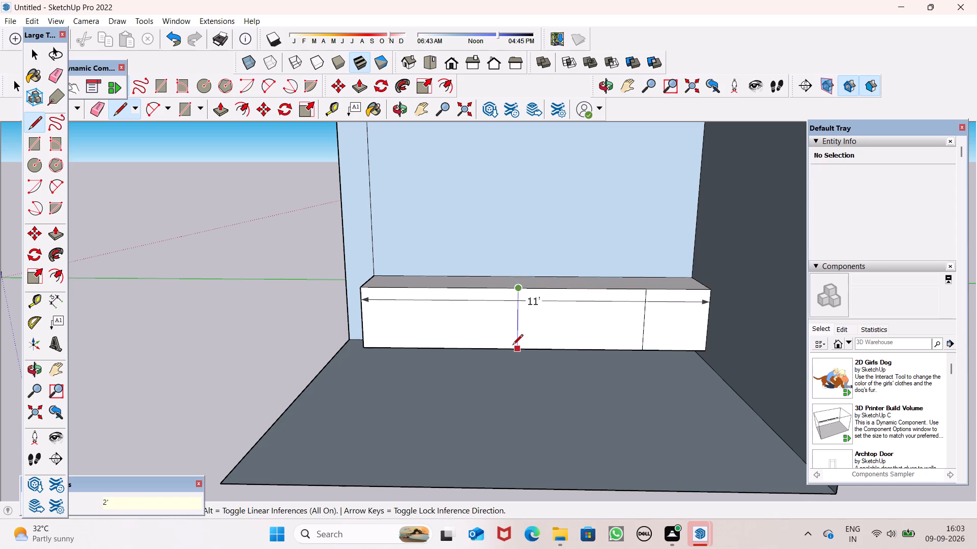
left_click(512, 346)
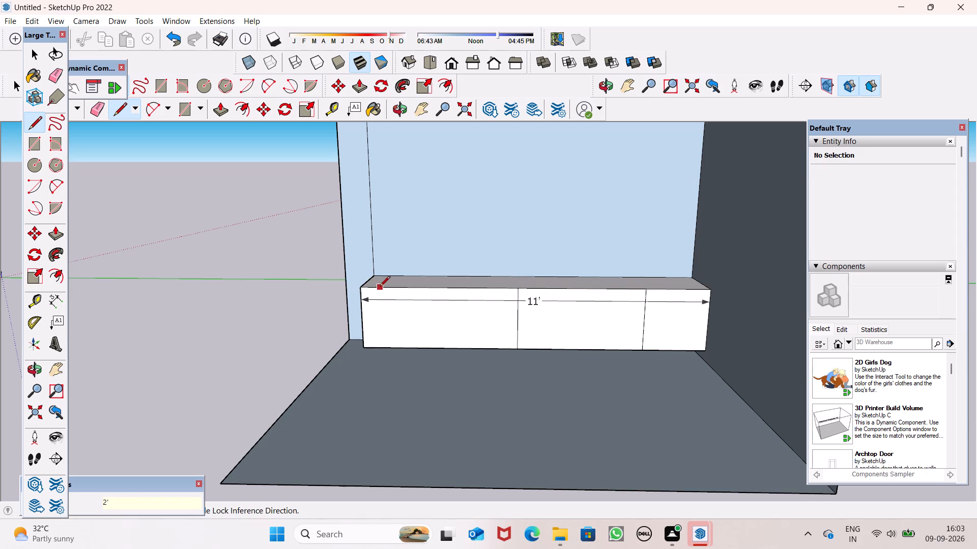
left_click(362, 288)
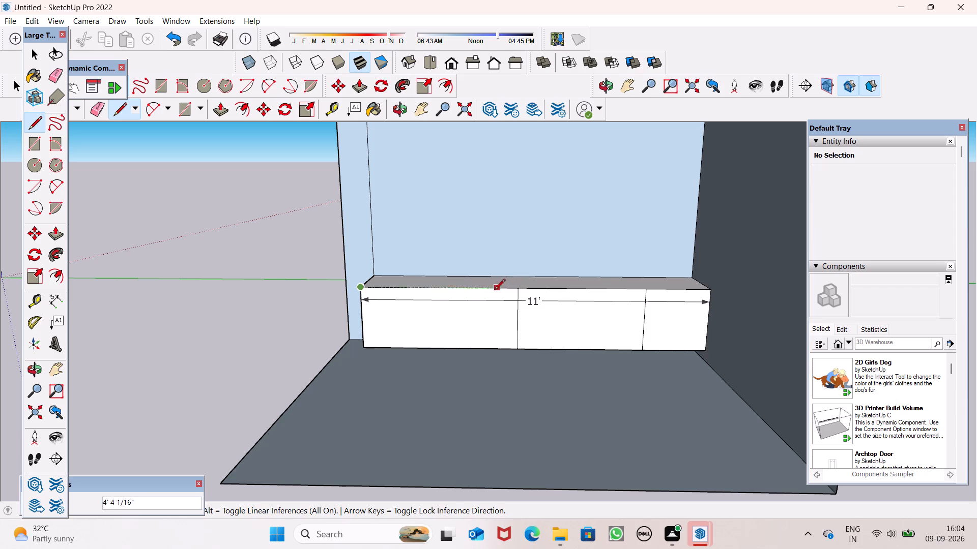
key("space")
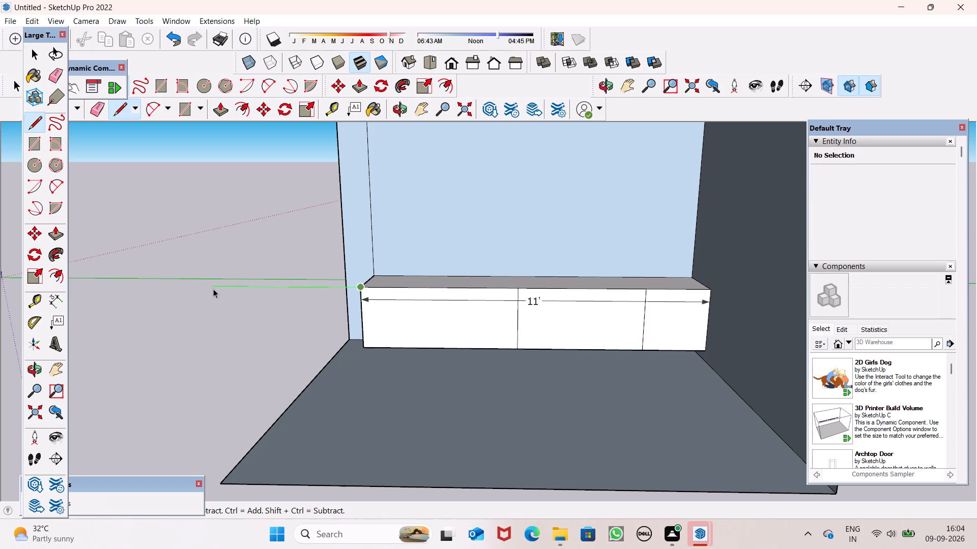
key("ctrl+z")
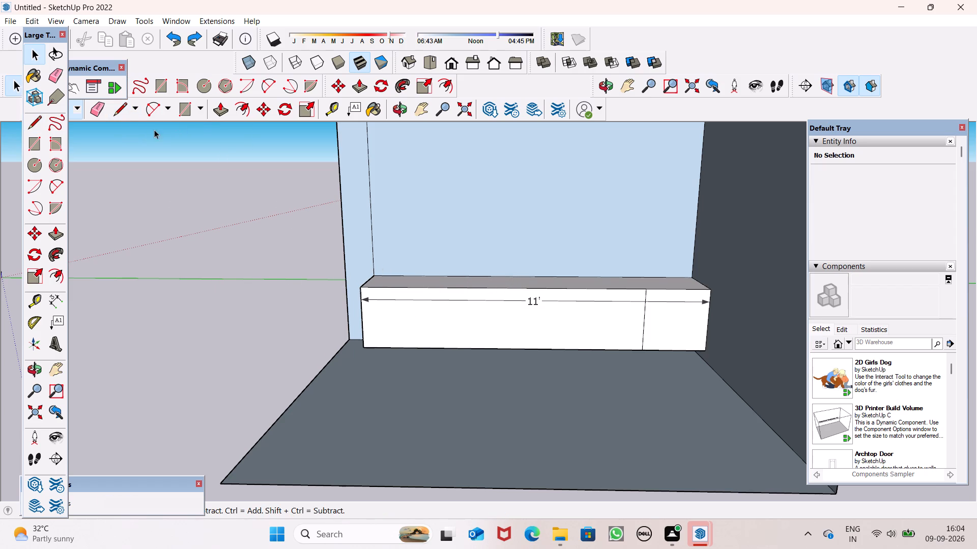
Draw a vertical divider line down the base block's front face, 2' from the end opposite the side wall.
left_click(124, 113)
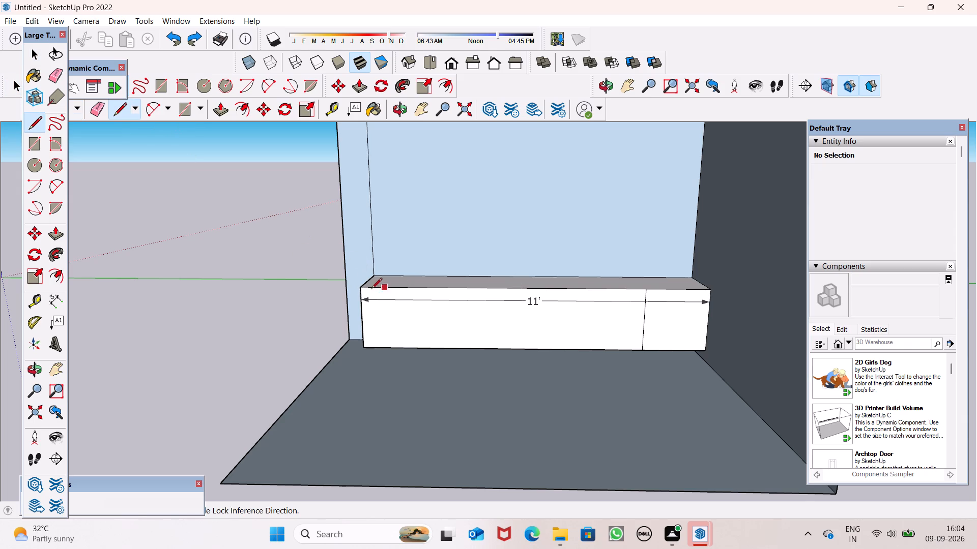
left_click(359, 287)
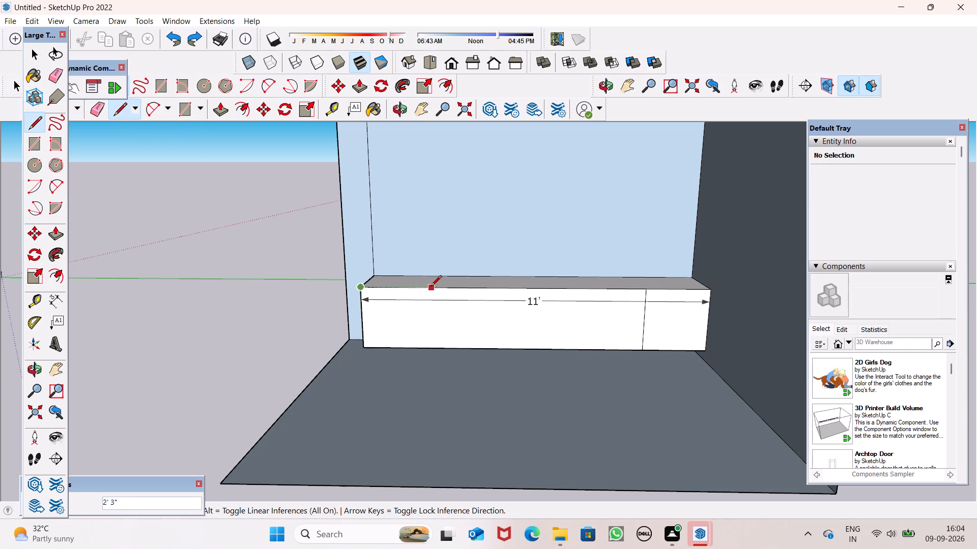
key("2")
key("apostrophe")
key("Return")
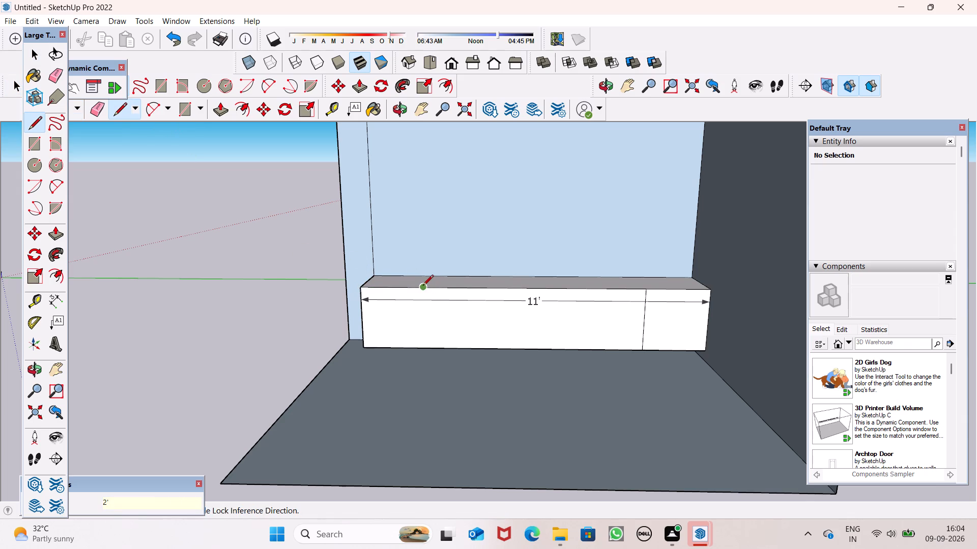
left_click(423, 286)
left_click(425, 344)
Draw another full-height vertical divider on the front face, 2' further toward the side wall from the divider just drawn.
left_click(420, 289)
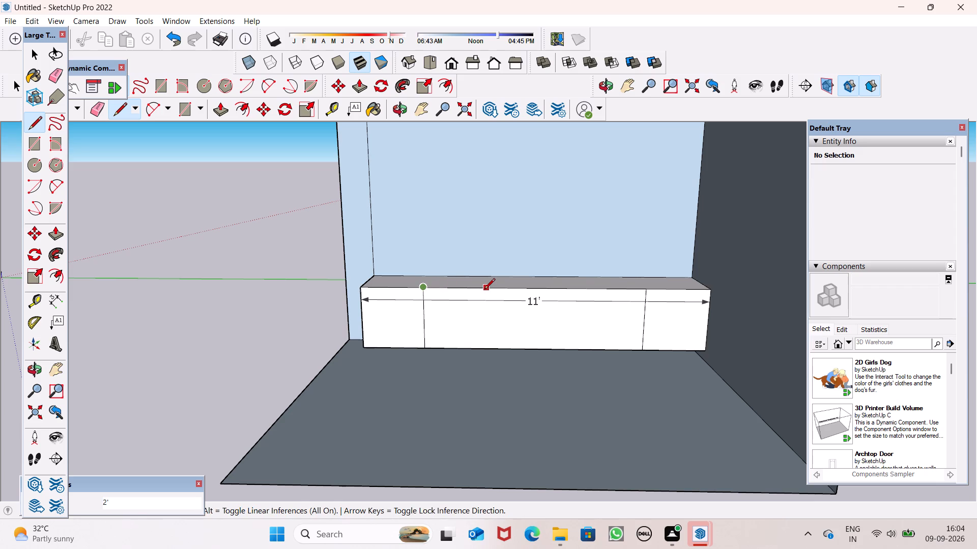
key("2")
key("apostrophe")
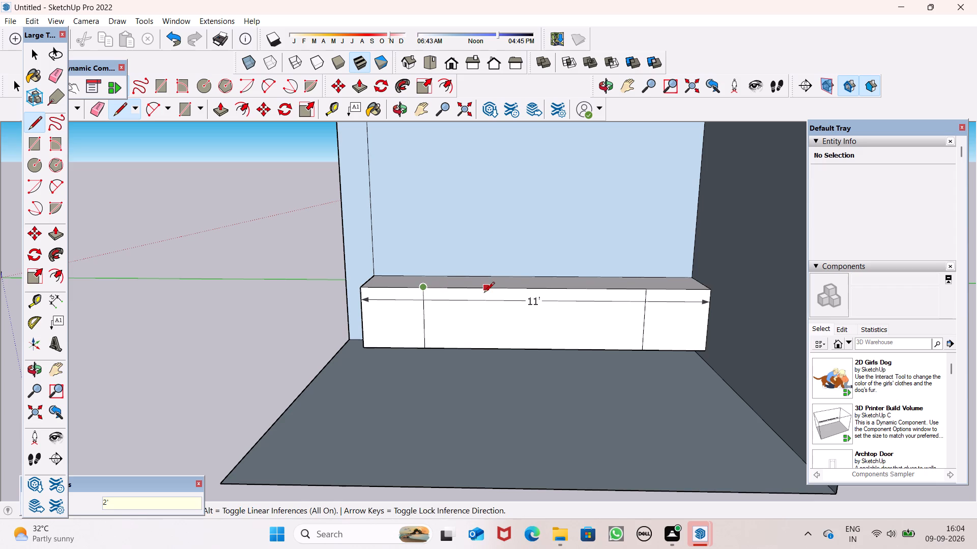
key("Return")
left_click(487, 287)
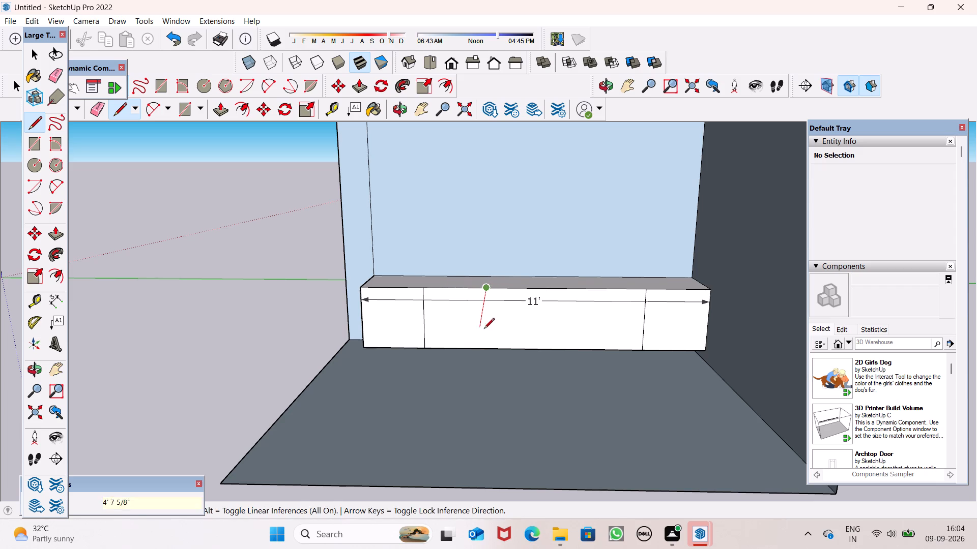
left_click(491, 341)
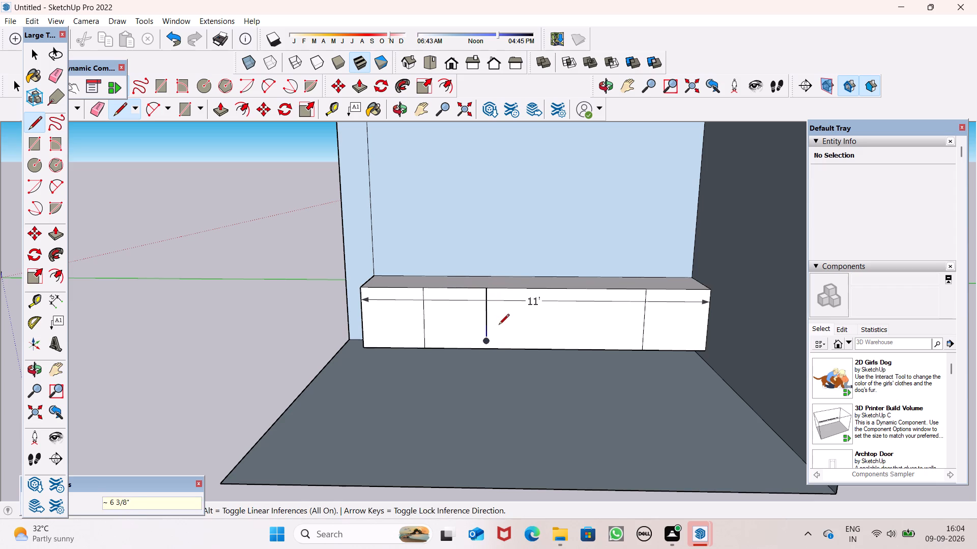
key("ctrl+z")
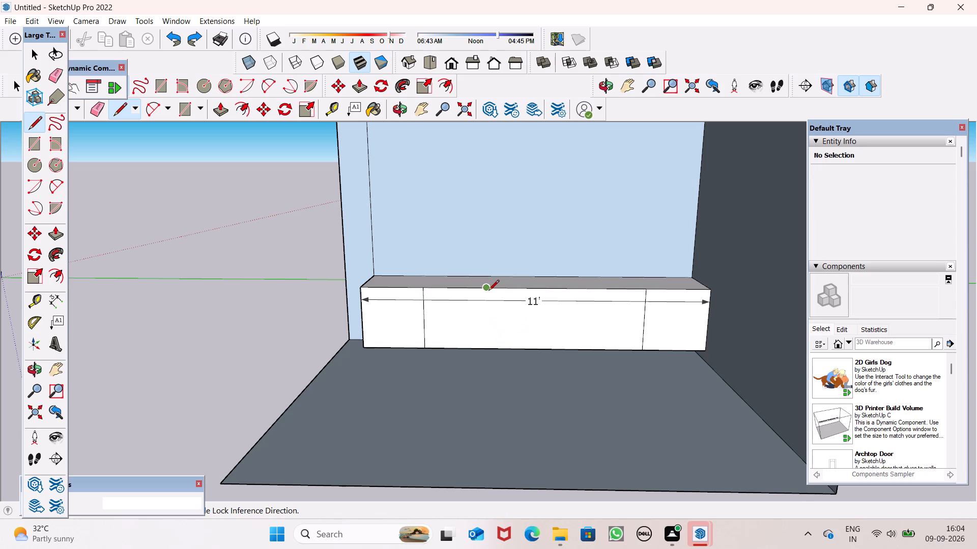
left_click(485, 289)
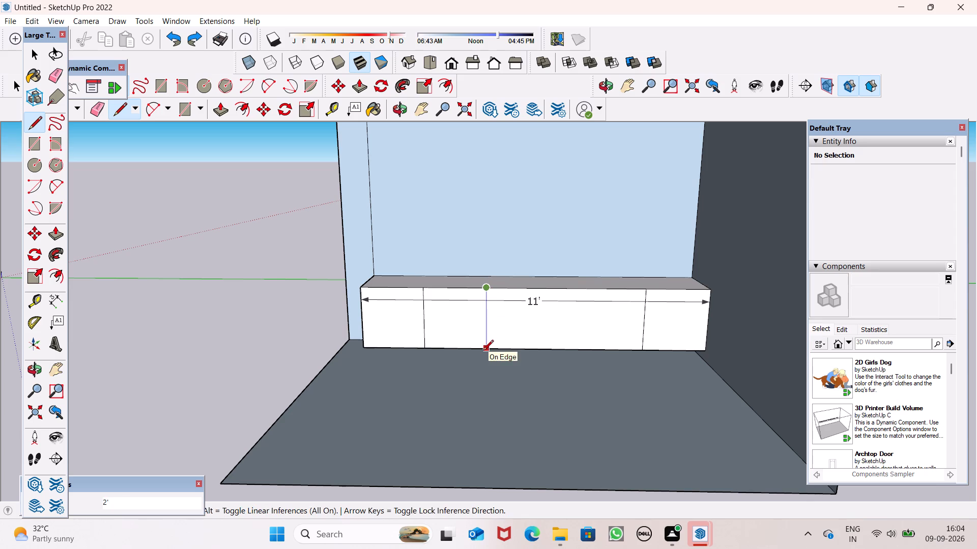
left_click(483, 351)
key("space")
scroll(653, 294, "up", 2)
scroll(653, 294, "down", 2)
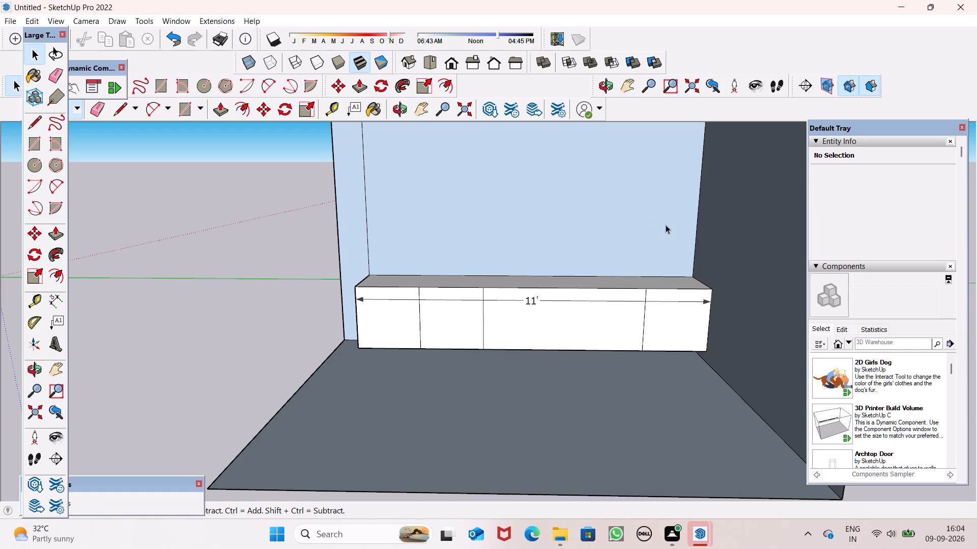
Draw a 5' horizontal line across the wide middle section at mid-height, from divider to divider.
left_click(117, 112)
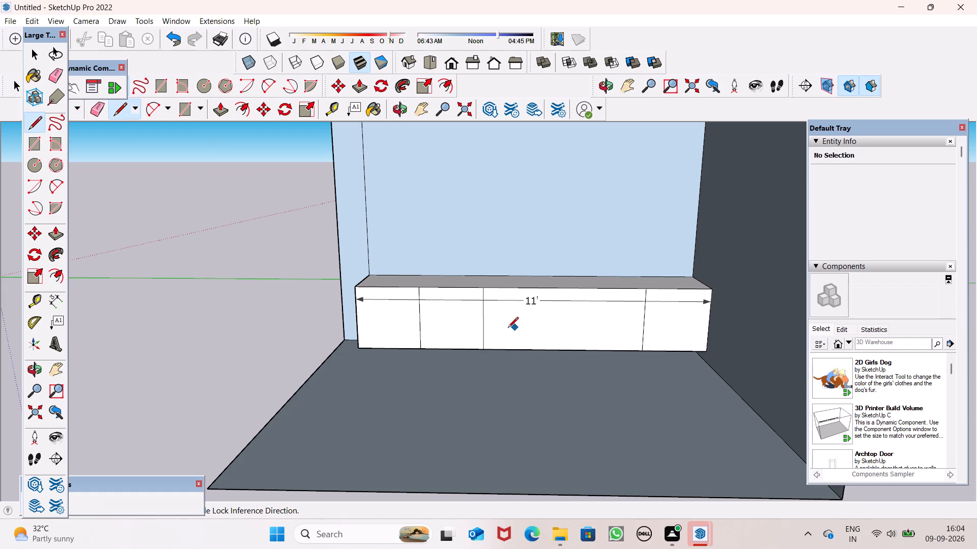
scroll(494, 316, "up", 4)
left_click(477, 323)
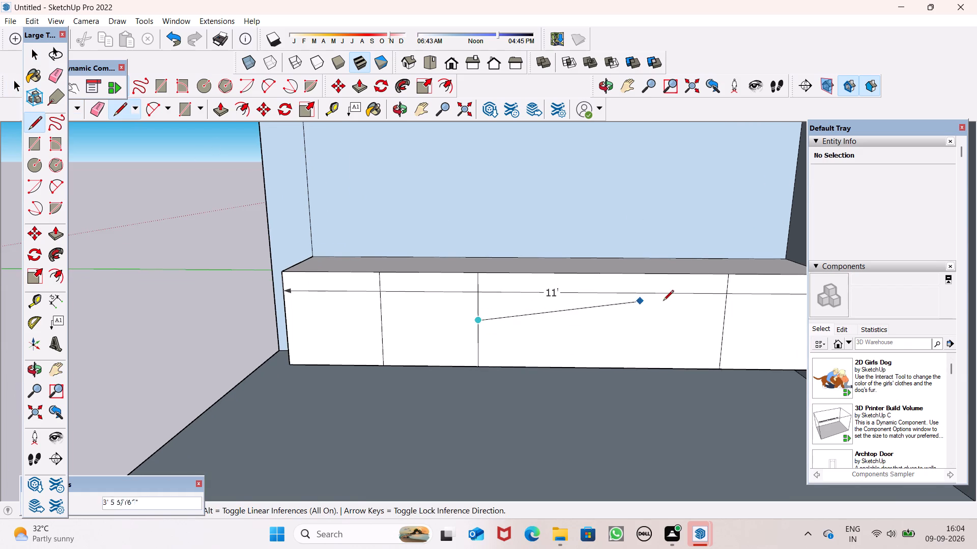
left_click(724, 320)
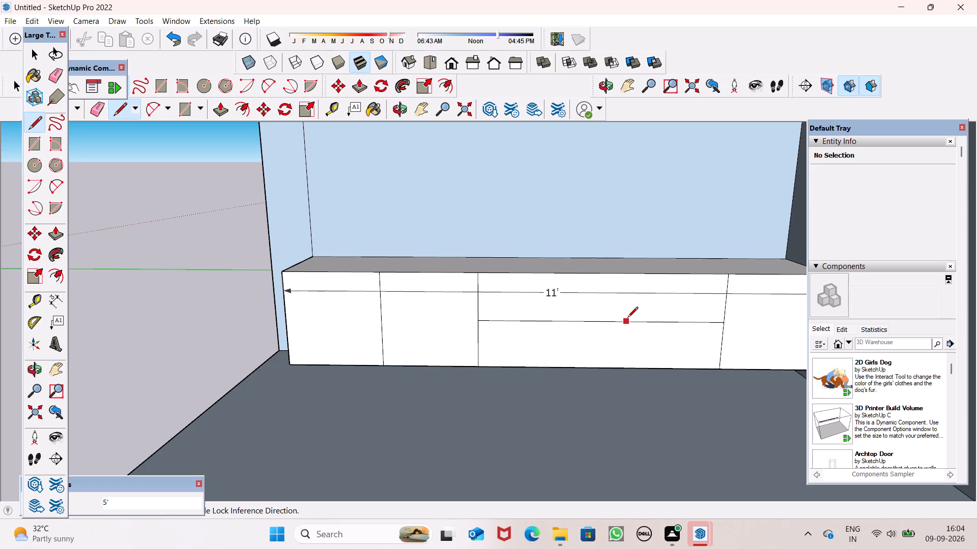
Split the middle section's lower half with a vertical line from the horizontal line's midpoint to the bottom edge.
left_click(598, 323)
left_click_drag(599, 357, 598, 367)
left_click(598, 368)
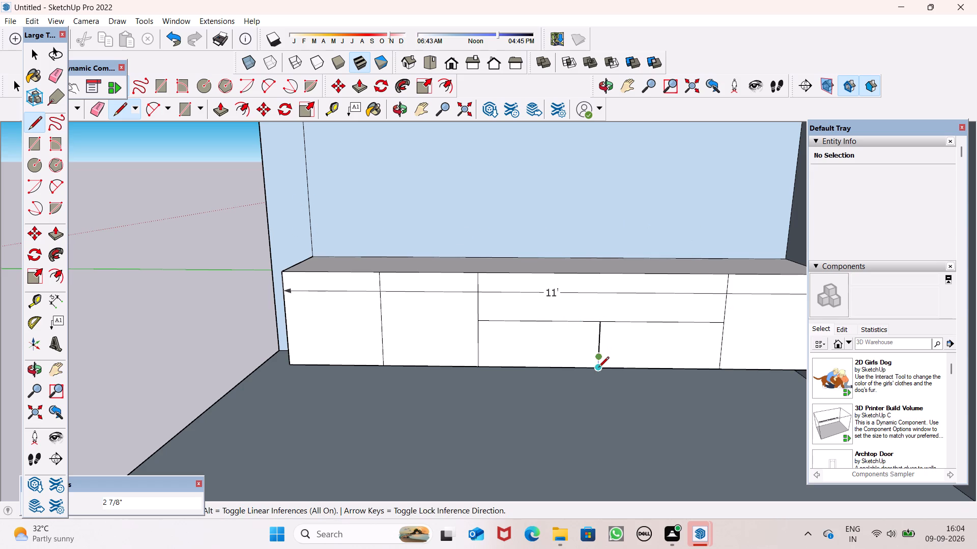
key("space")
scroll(619, 298, "down", 1)
scroll(526, 292, "down", 6)
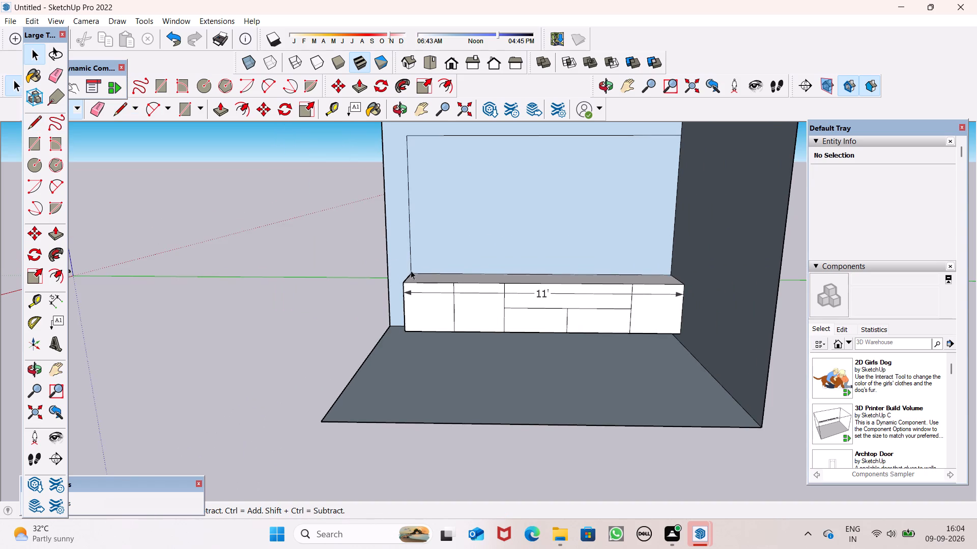
scroll(386, 256, "down", 1)
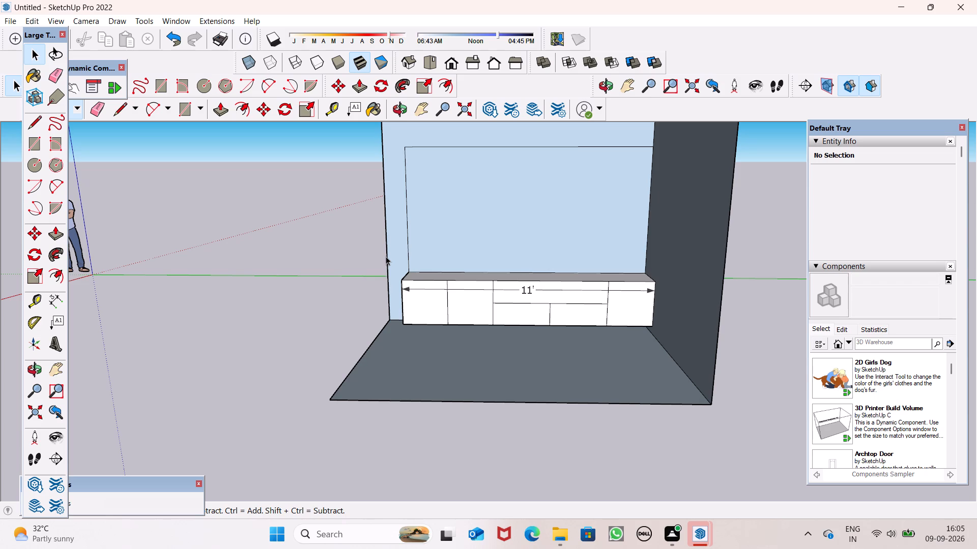
scroll(546, 292, "up", 5)
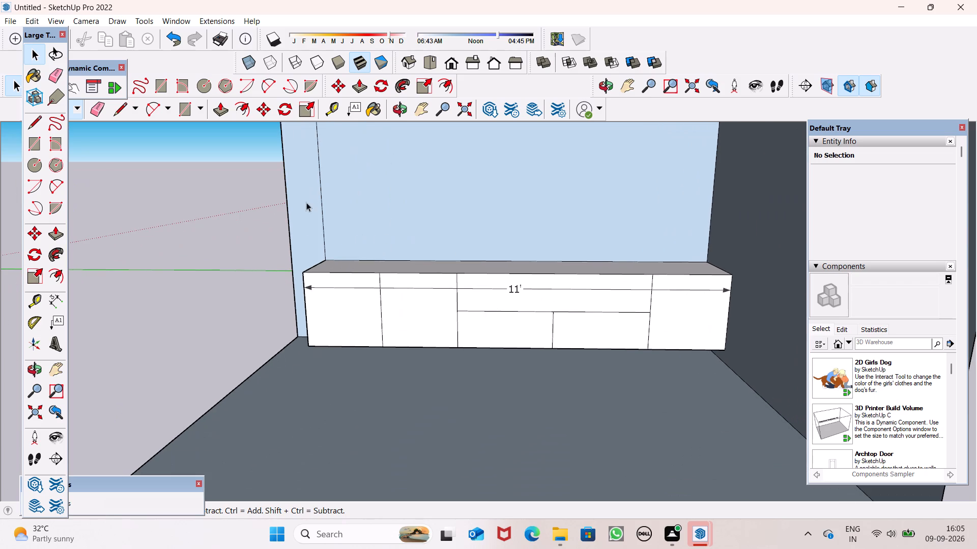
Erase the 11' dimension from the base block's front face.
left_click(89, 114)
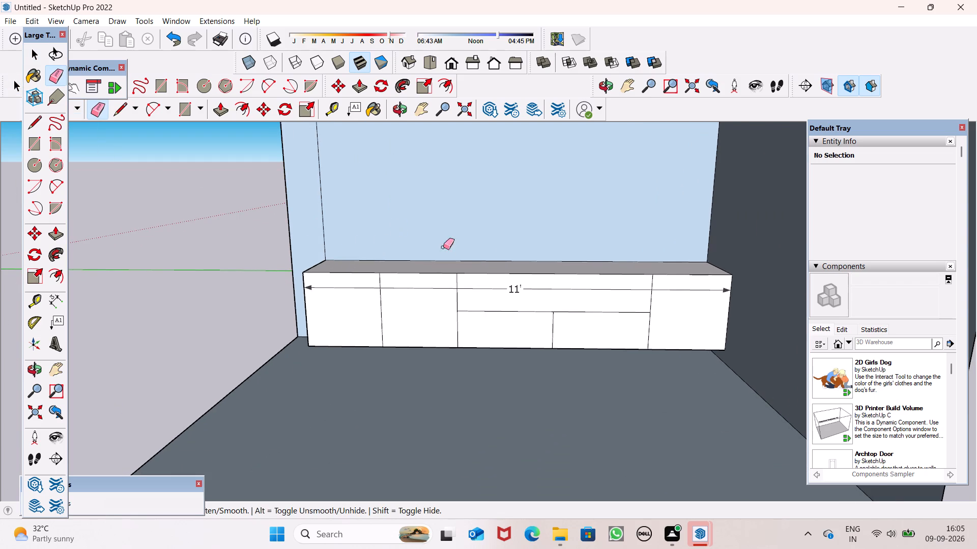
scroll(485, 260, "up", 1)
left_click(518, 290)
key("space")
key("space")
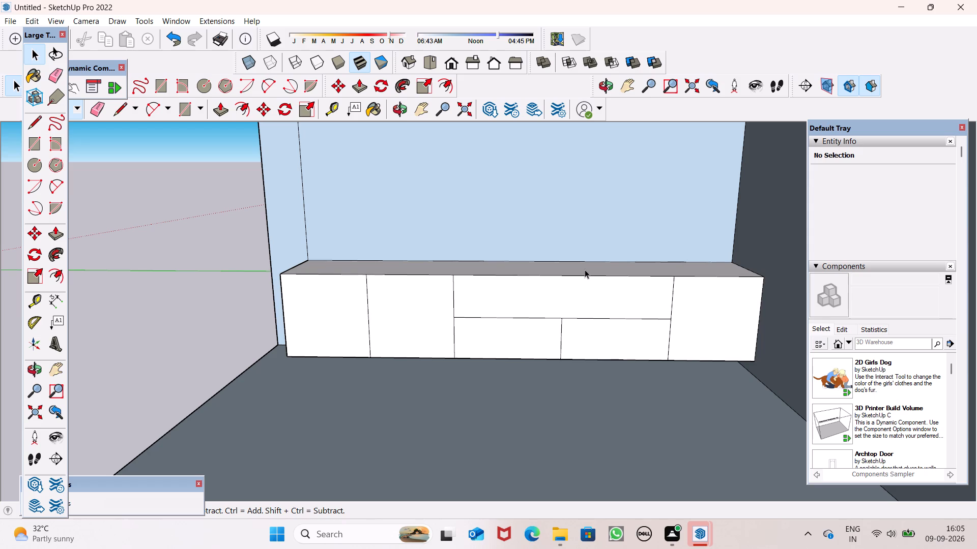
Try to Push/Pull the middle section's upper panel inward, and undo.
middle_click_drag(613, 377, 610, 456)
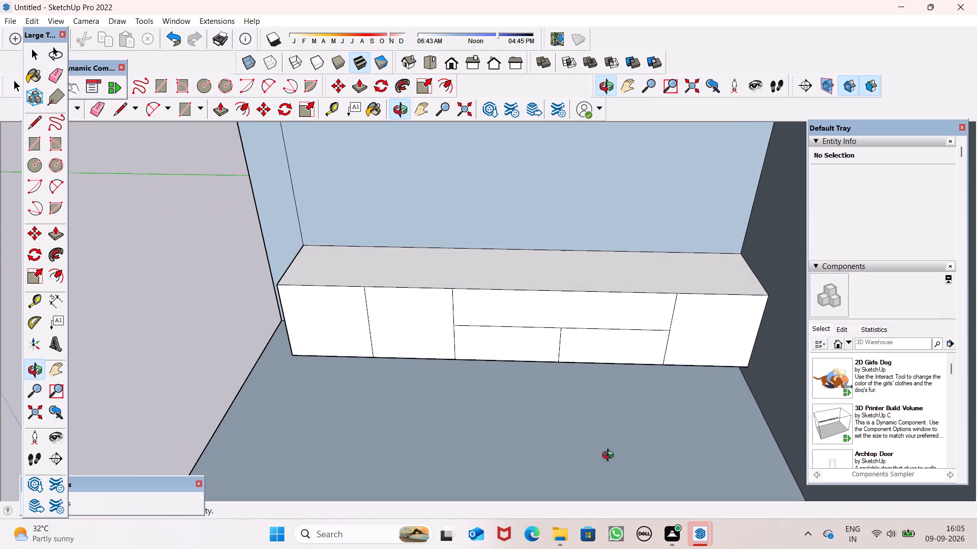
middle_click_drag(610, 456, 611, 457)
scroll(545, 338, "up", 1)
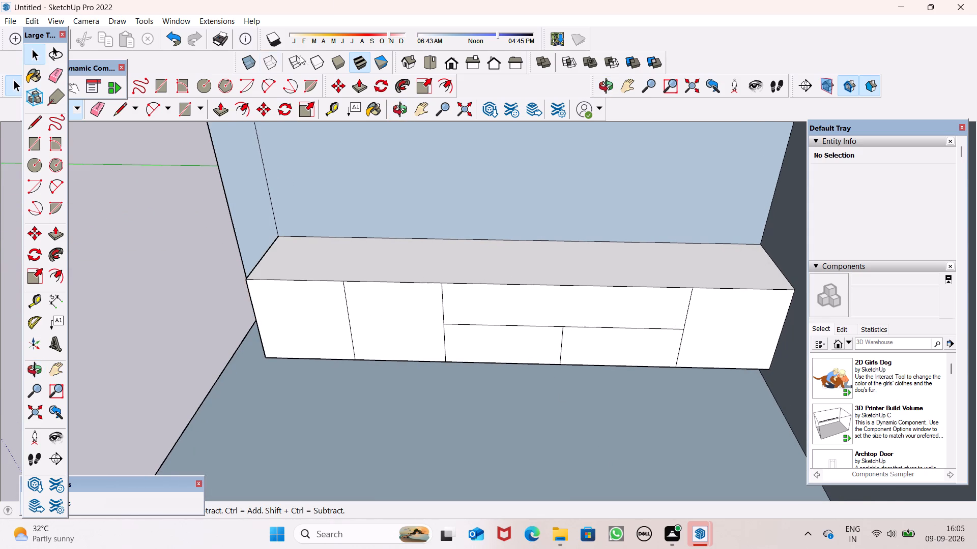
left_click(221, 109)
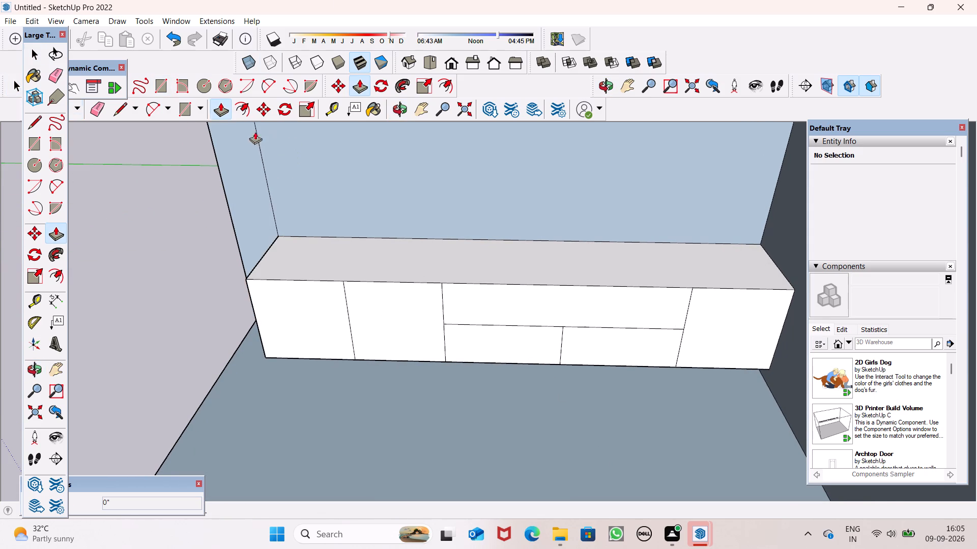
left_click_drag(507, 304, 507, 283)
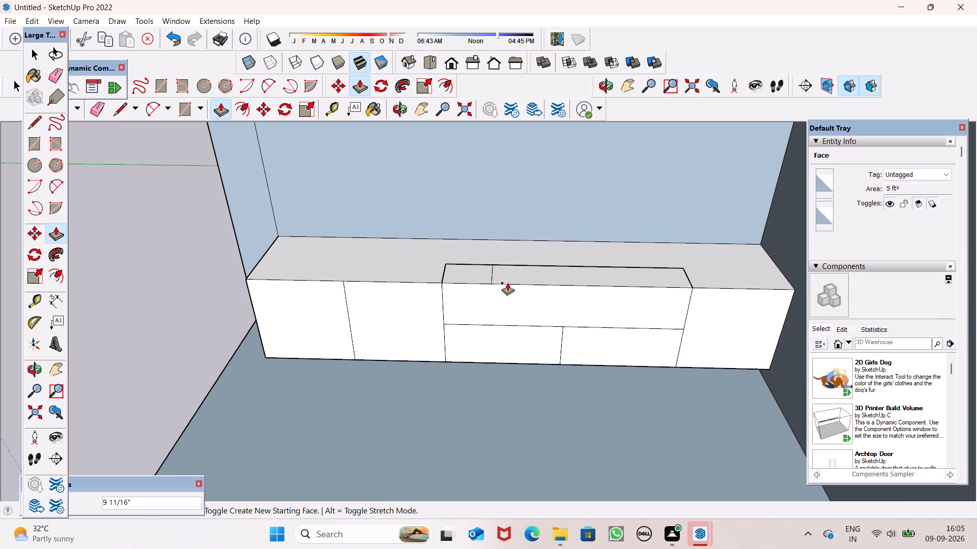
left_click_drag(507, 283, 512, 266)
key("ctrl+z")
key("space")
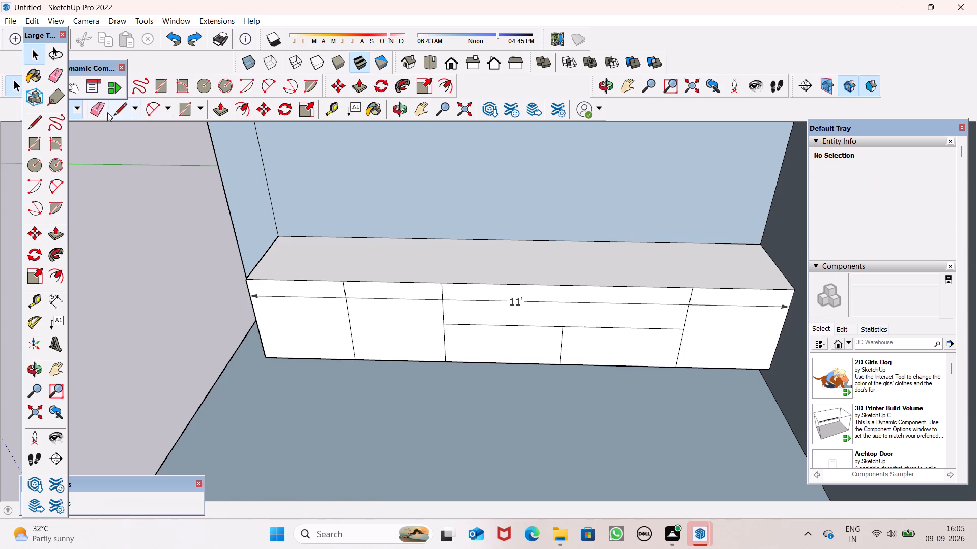
Erase the 11' dimension across the front of the base block.
left_click(100, 110)
left_click_drag(522, 301, 517, 307)
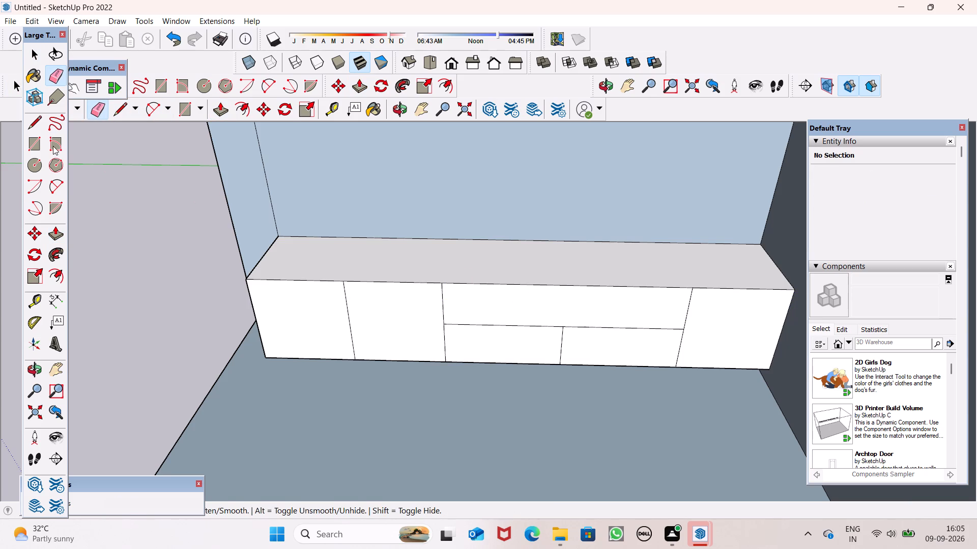
Push/Pull the middle section's upper panel inward about 1' 10" to form an open recess.
left_click(219, 115)
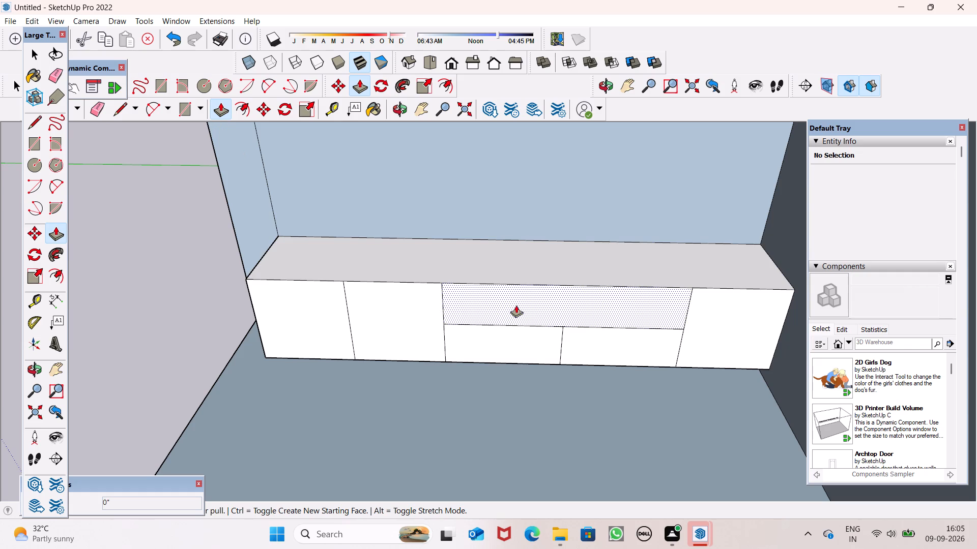
left_click_drag(516, 304, 516, 274)
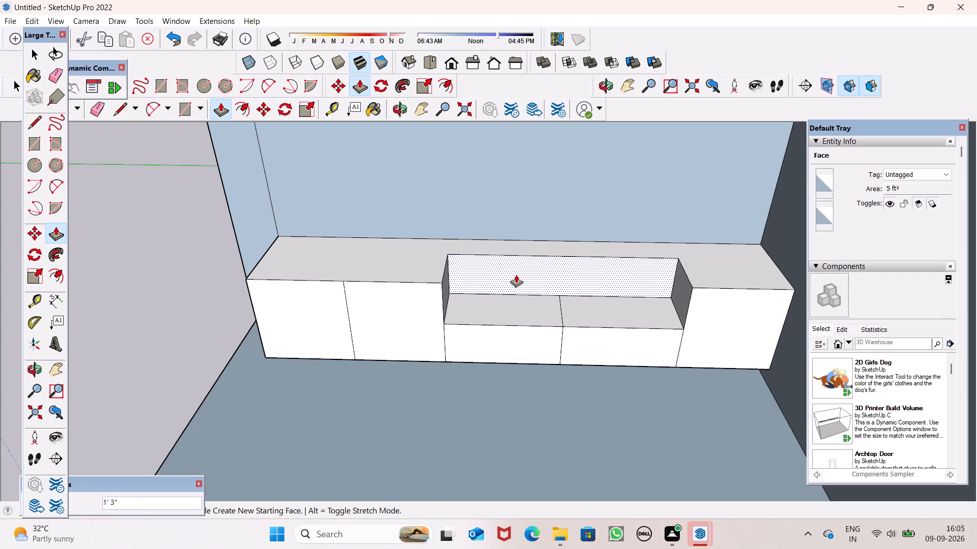
left_click_drag(516, 274, 516, 266)
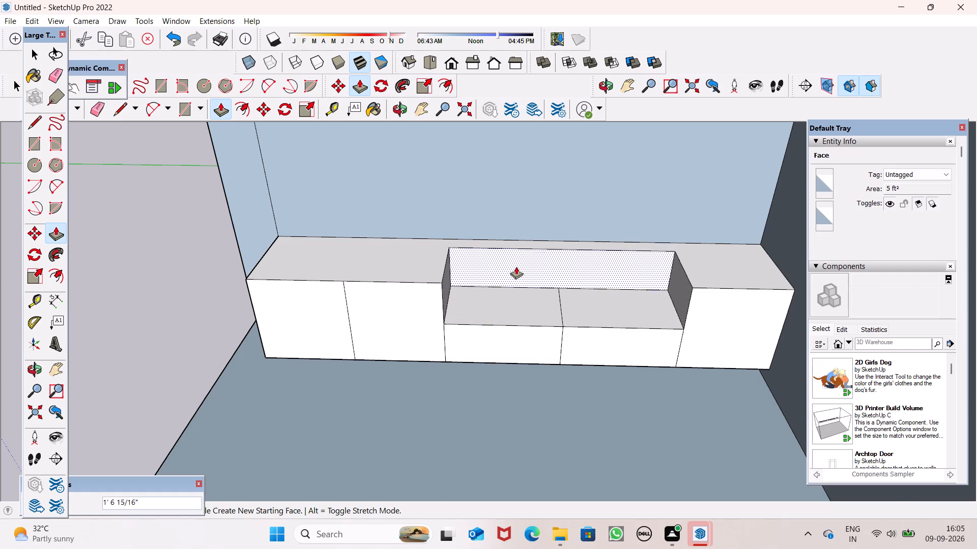
left_click_drag(516, 266, 519, 264)
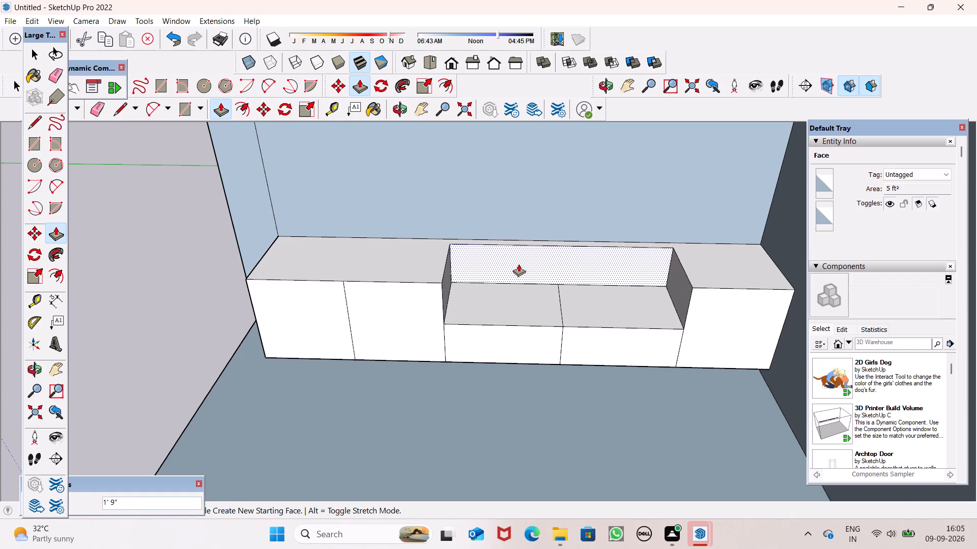
left_click_drag(519, 264, 515, 263)
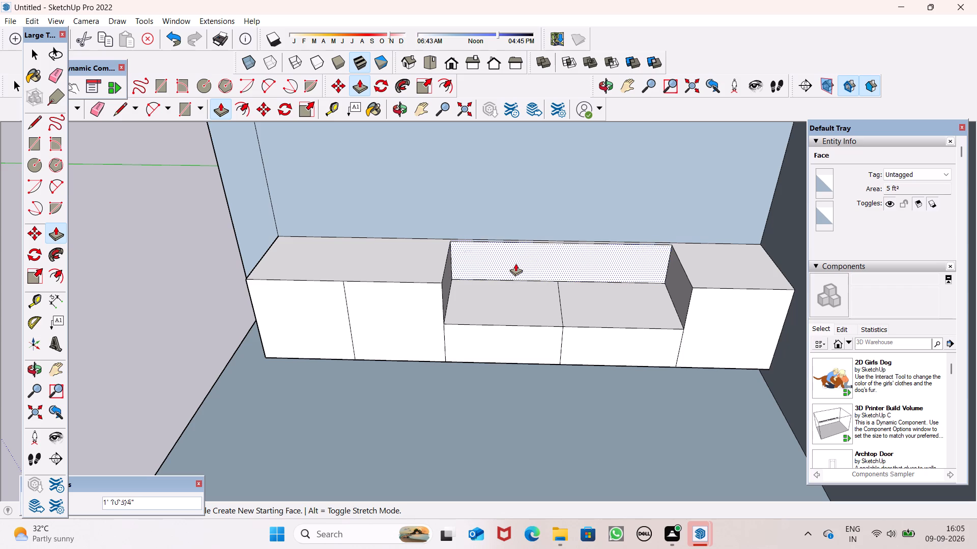
left_click_drag(515, 263, 515, 262)
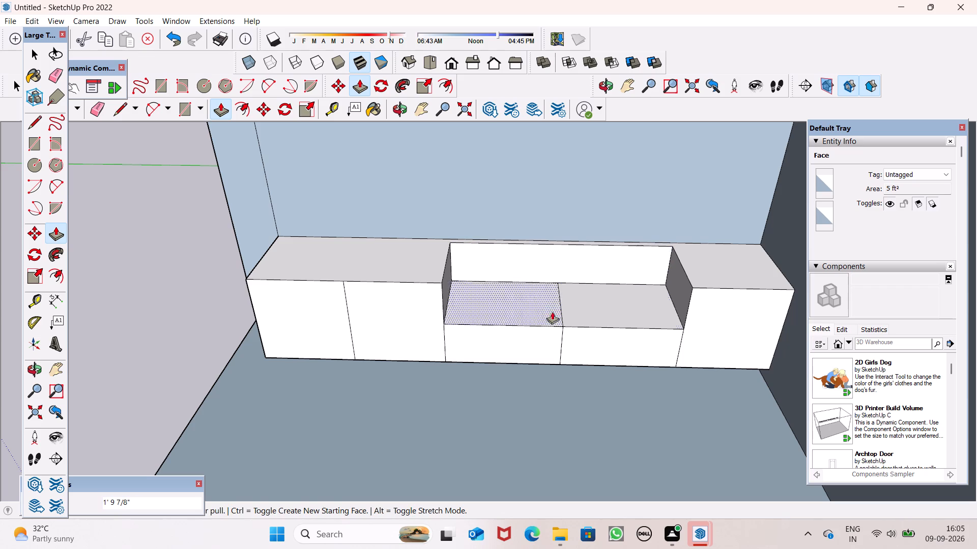
key("space")
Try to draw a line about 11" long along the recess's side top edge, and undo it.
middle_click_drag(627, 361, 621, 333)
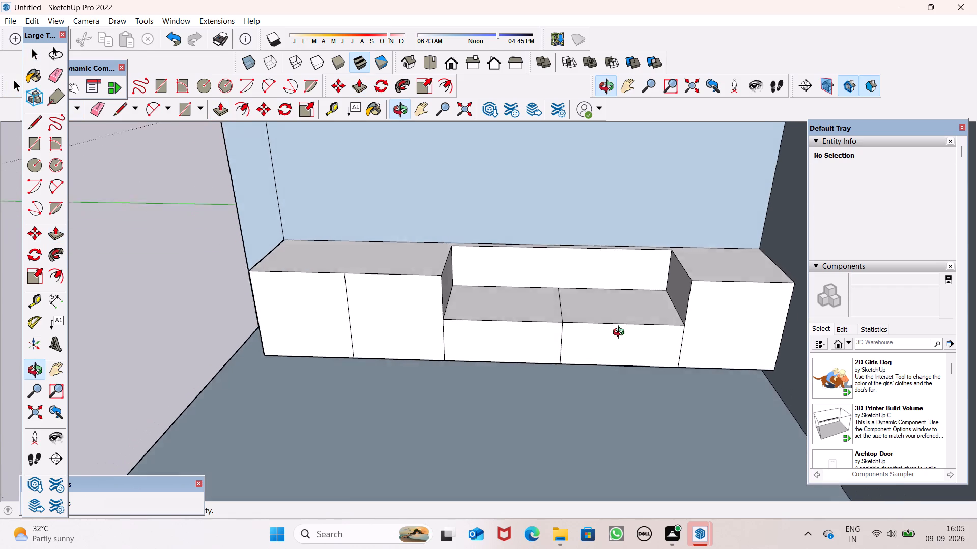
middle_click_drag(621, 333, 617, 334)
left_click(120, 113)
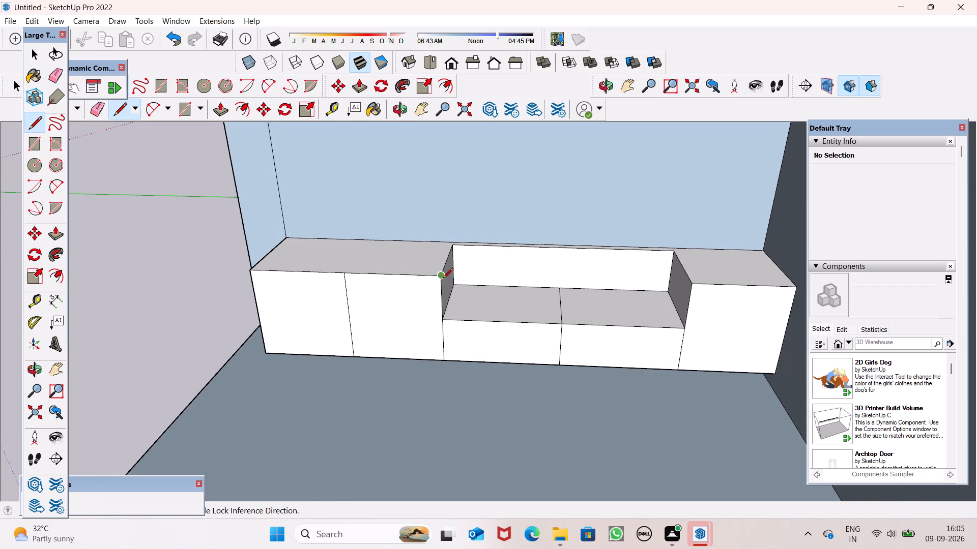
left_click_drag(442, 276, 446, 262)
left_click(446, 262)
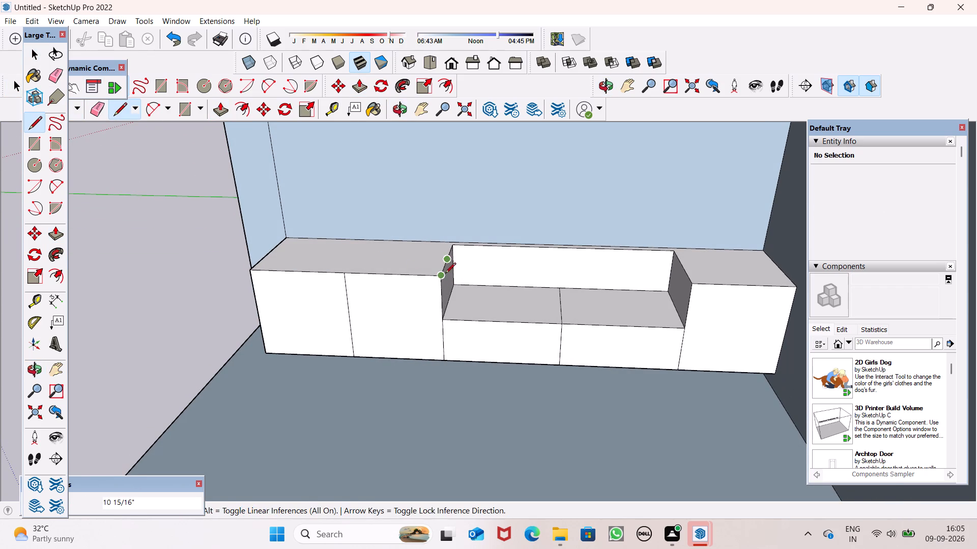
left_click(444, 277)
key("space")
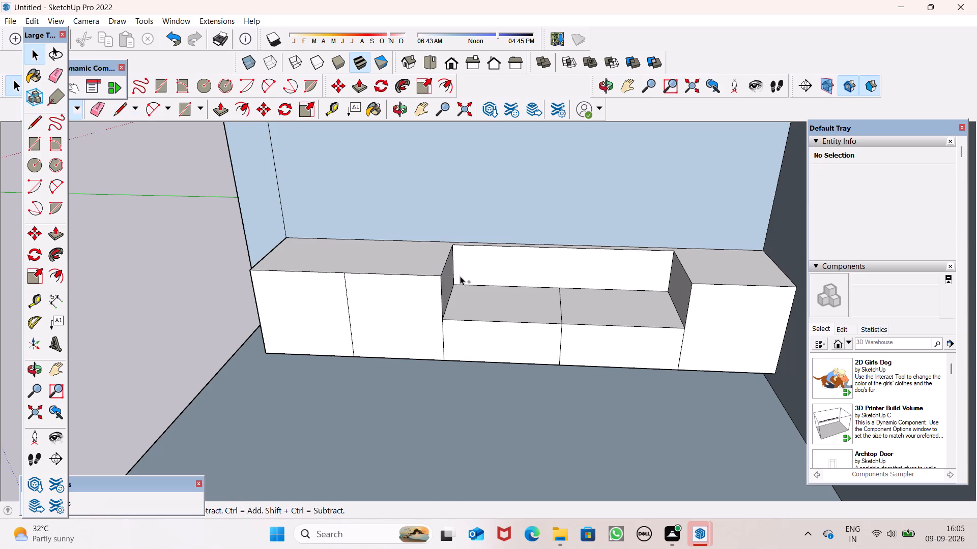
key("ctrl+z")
Undo the Push/Pull recess in the middle section's upper panel.
middle_click_drag(436, 303, 454, 451)
scroll(543, 349, "up", 2)
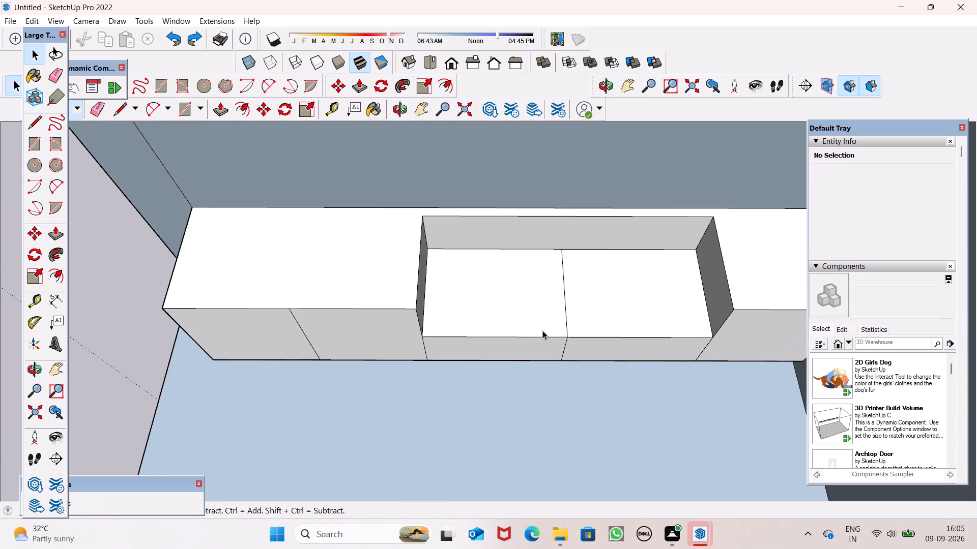
key("z")
key("ctrl+z")
key("space")
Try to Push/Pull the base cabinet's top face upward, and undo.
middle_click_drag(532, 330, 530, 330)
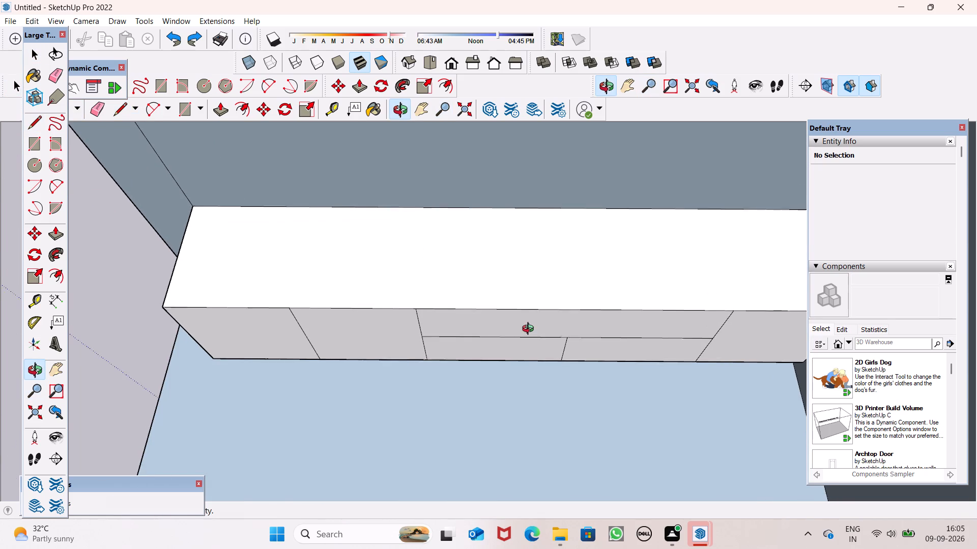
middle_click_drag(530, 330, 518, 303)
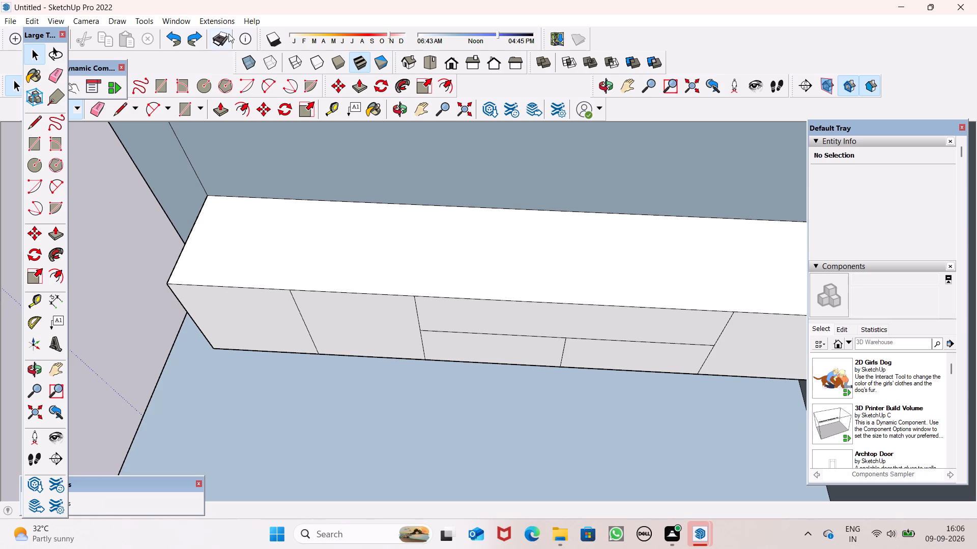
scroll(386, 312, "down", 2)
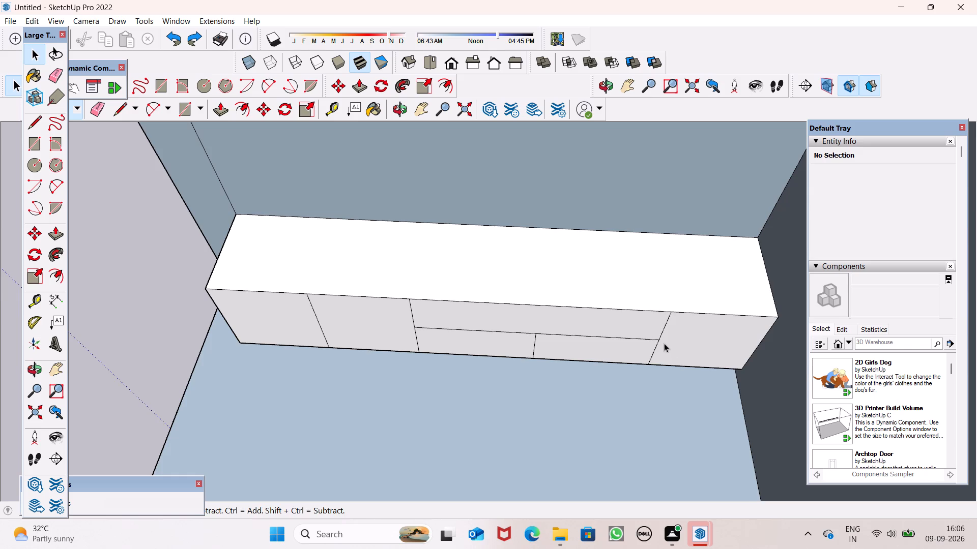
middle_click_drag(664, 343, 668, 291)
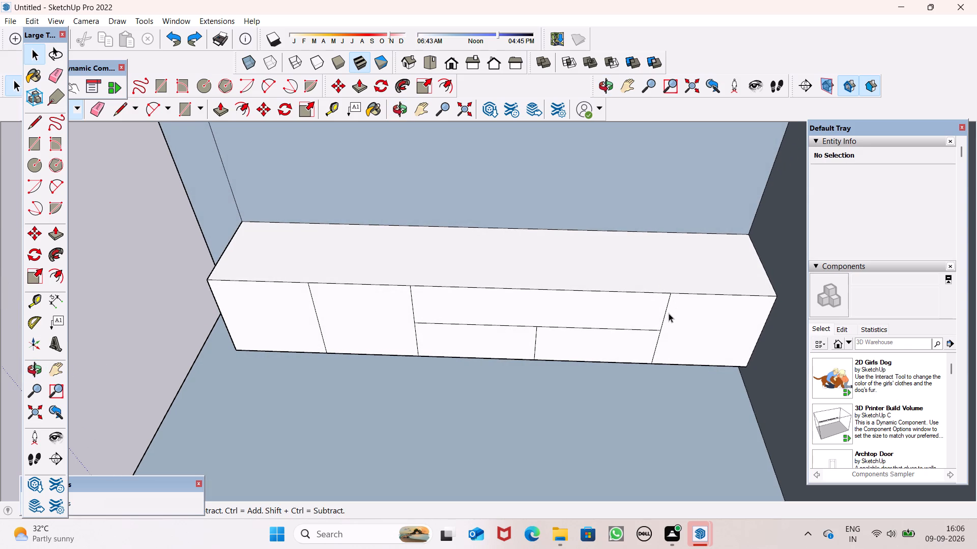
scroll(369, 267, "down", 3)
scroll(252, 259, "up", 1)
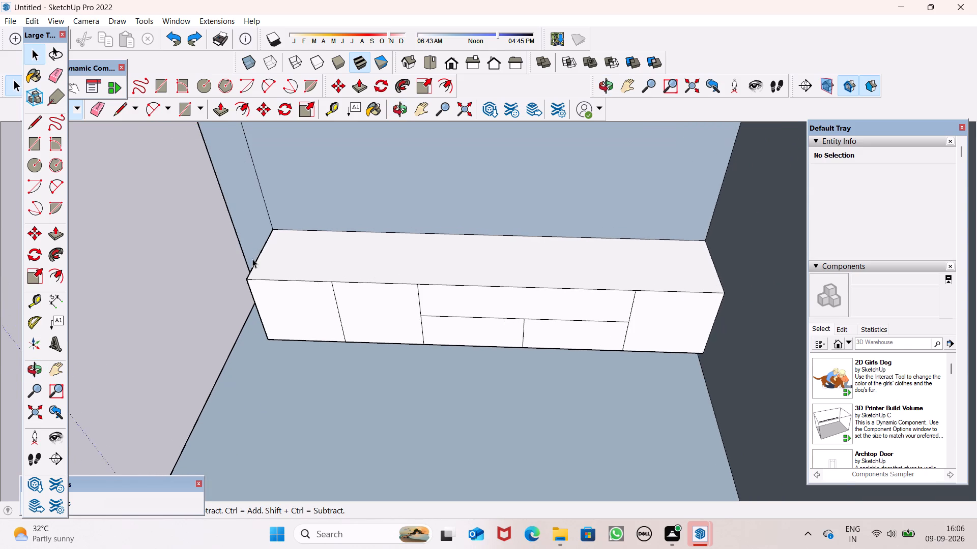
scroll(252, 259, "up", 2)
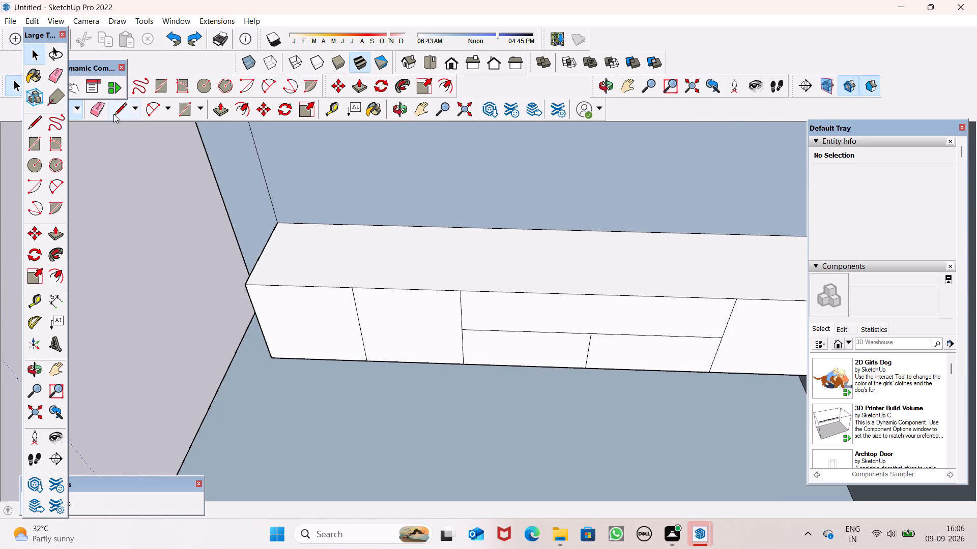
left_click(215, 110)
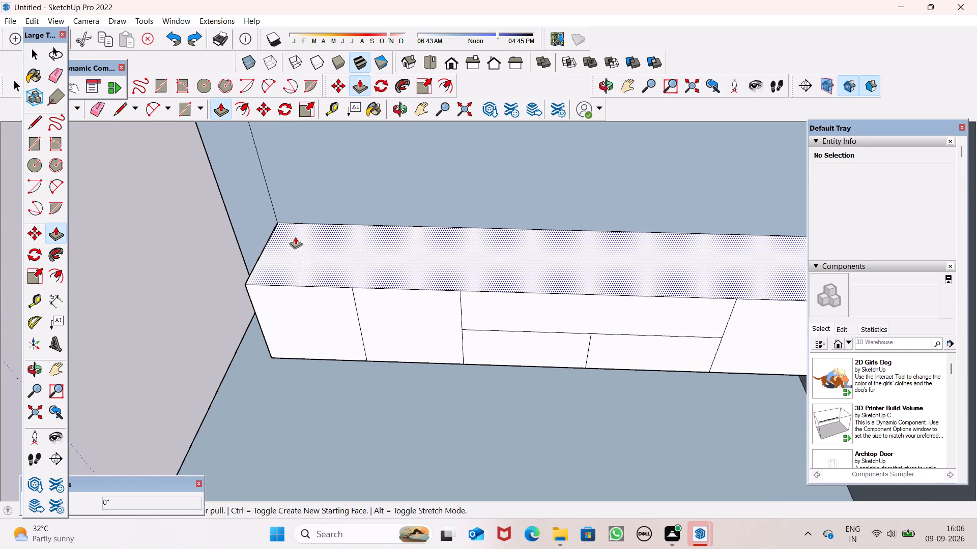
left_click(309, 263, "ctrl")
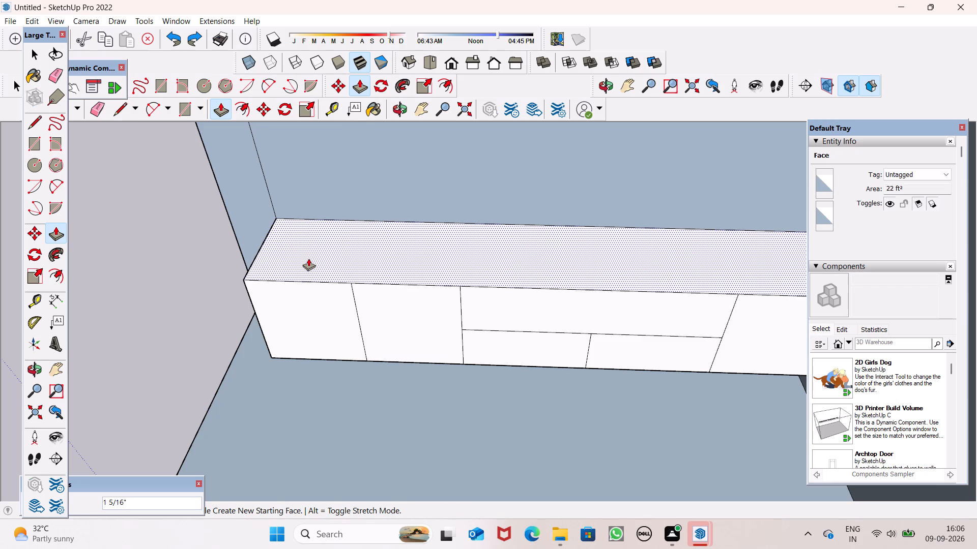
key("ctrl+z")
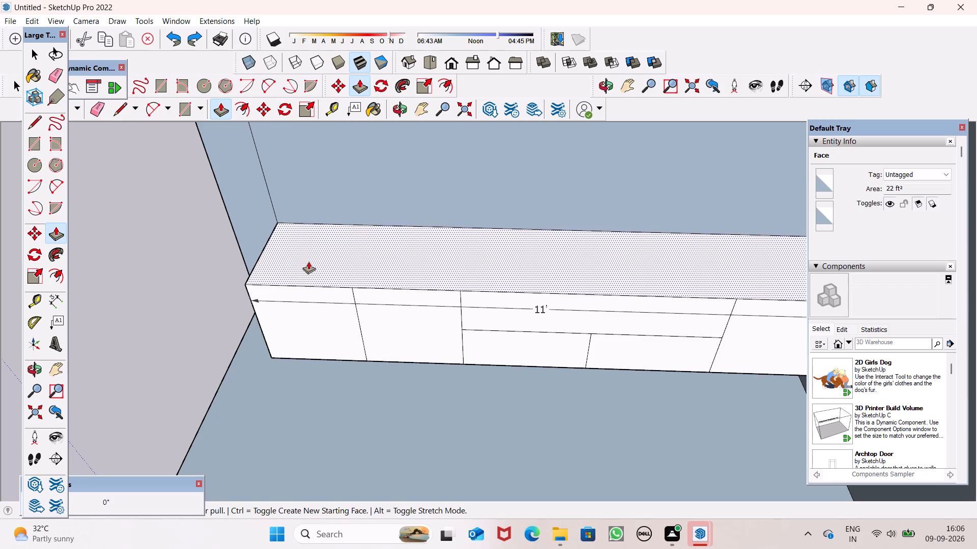
Push/Pull the base cabinet's top face up 2" to form a top slab.
left_click_drag(308, 261, 310, 253)
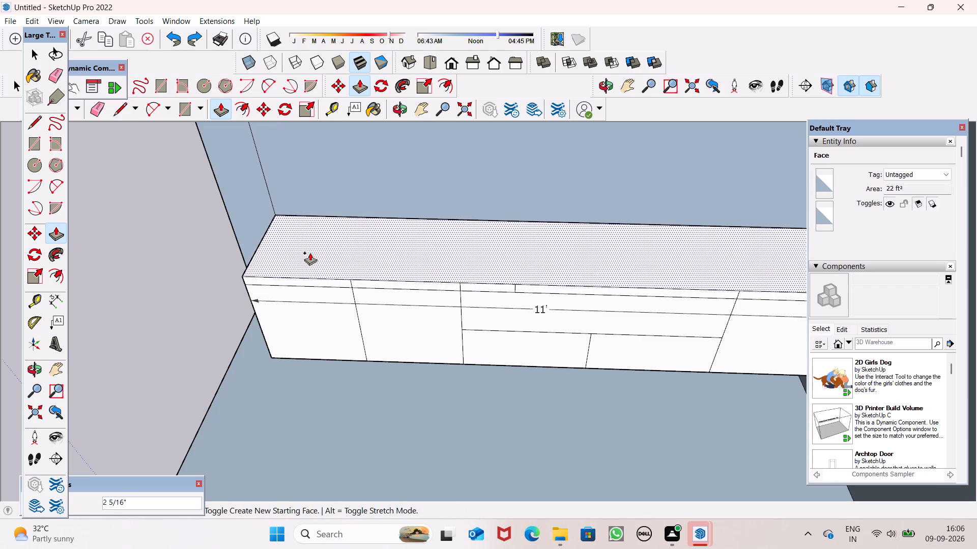
left_click_drag(310, 253, 310, 253)
type("2\"")
key("Return")
Erase the short vertical lines crossing the front edge of the top slab, from its middle to the far-left division.
scroll(425, 284, "down", 2)
middle_click_drag(545, 280, 540, 220)
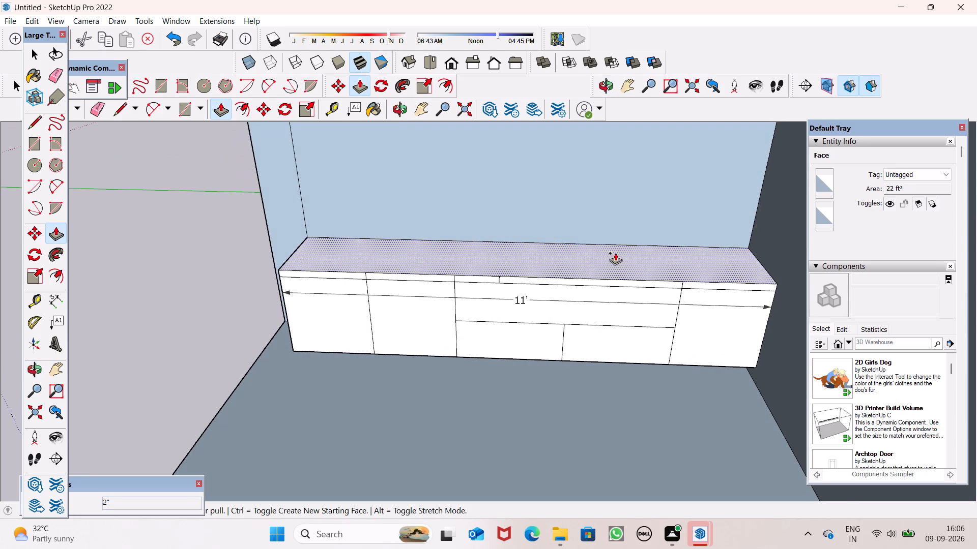
scroll(620, 262, "up", 1)
key("space")
middle_click_drag(439, 312, 444, 287)
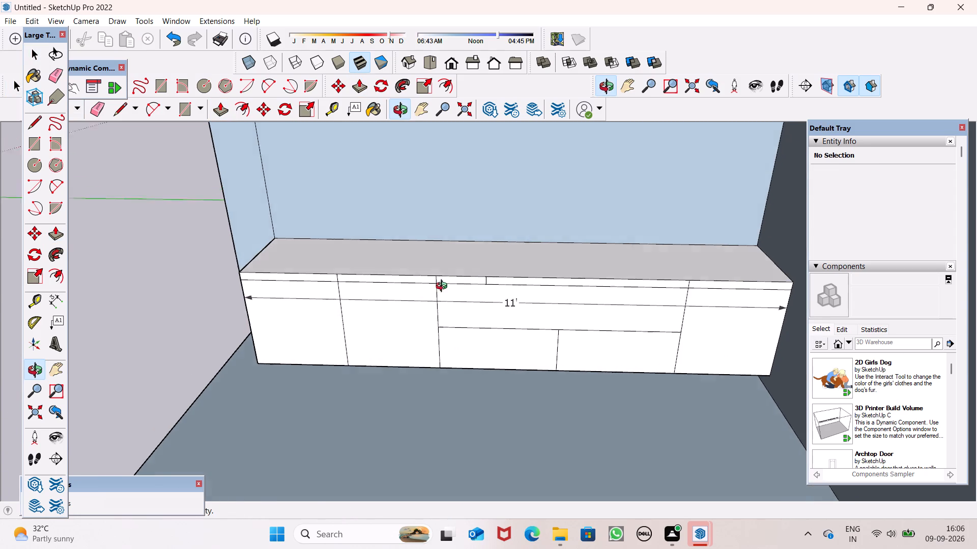
middle_click_drag(444, 287, 439, 259)
scroll(437, 258, "up", 1)
scroll(654, 303, "up", 1)
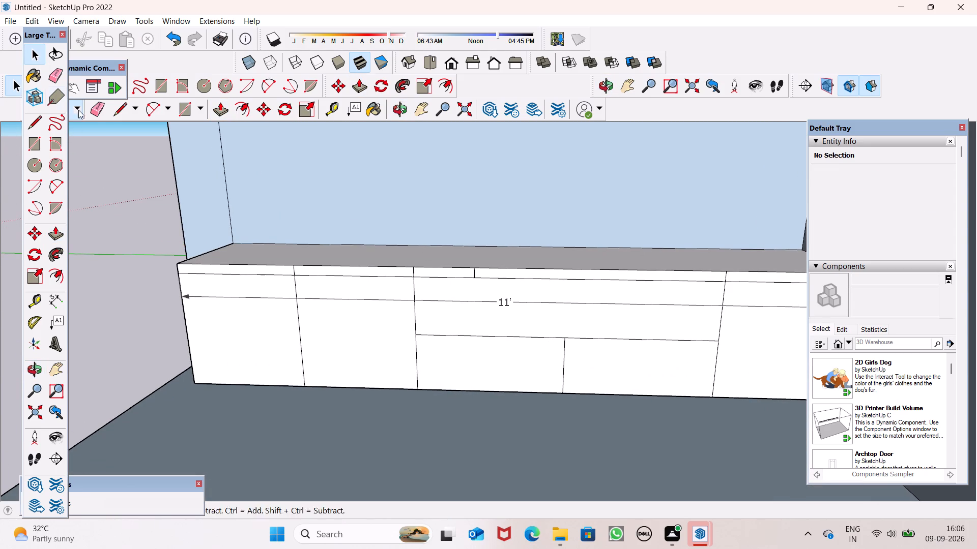
left_click(98, 111)
scroll(374, 242, "up", 2)
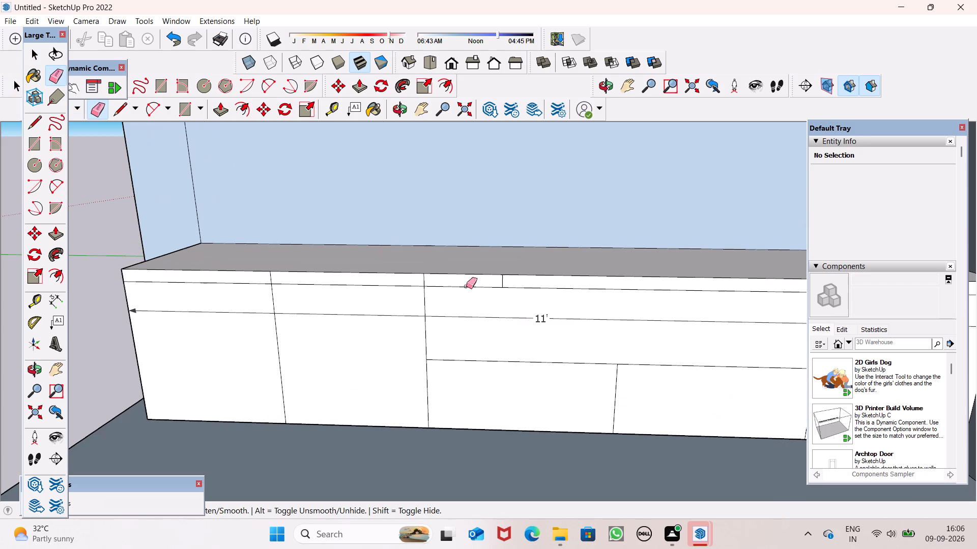
left_click_drag(506, 281, 501, 280)
left_click_drag(429, 280, 418, 282)
left_click_drag(276, 276, 265, 279)
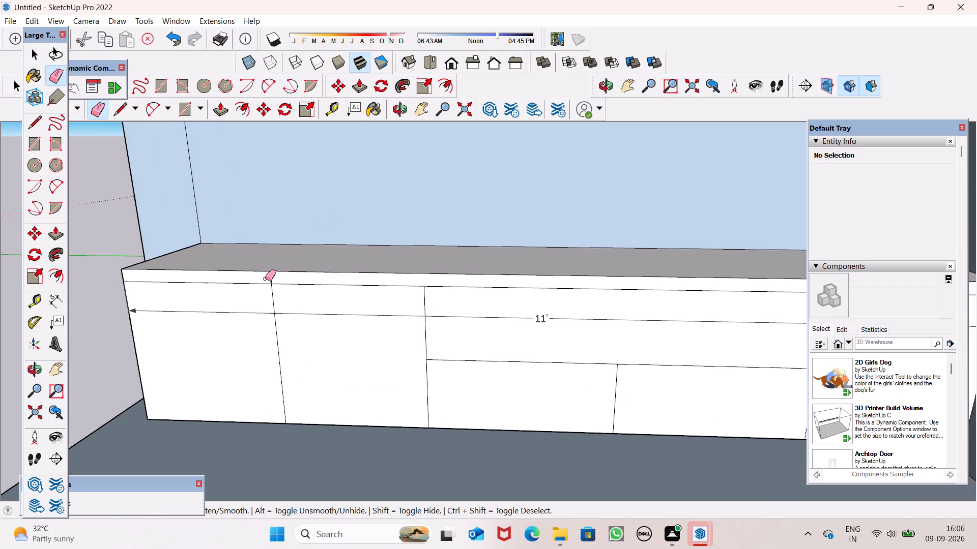
left_click_drag(265, 279, 265, 279)
Erase the 11' dimension across the base cabinet's front.
scroll(304, 246, "down", 3)
left_click_drag(441, 293, 444, 300)
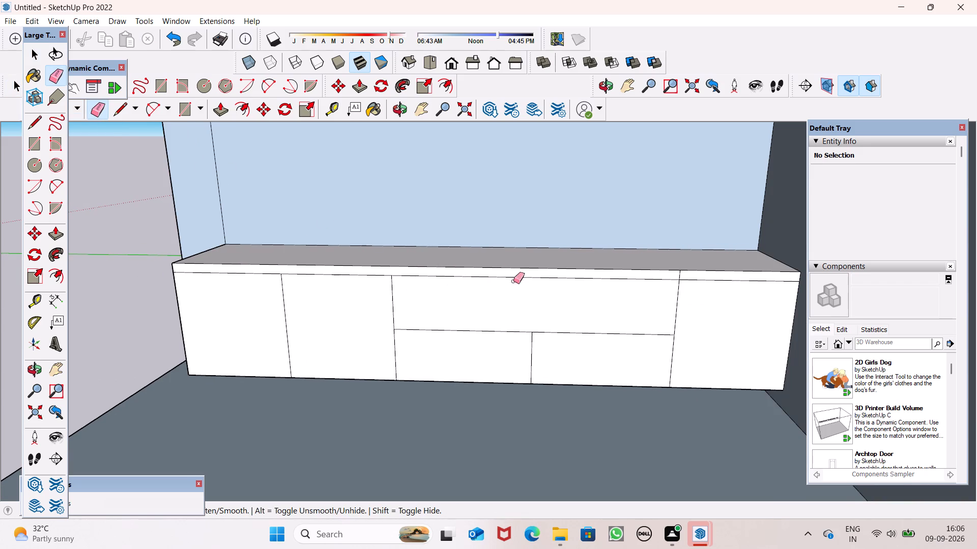
key("space")
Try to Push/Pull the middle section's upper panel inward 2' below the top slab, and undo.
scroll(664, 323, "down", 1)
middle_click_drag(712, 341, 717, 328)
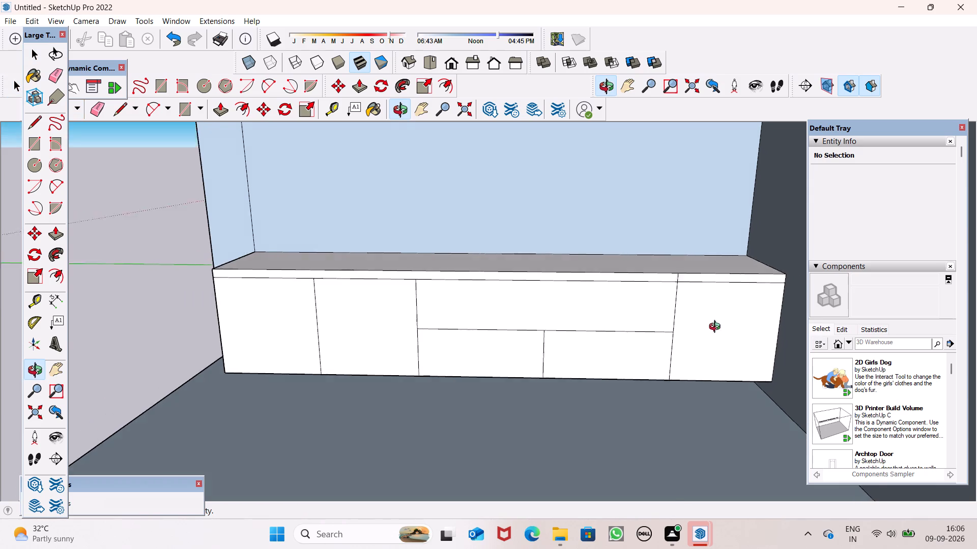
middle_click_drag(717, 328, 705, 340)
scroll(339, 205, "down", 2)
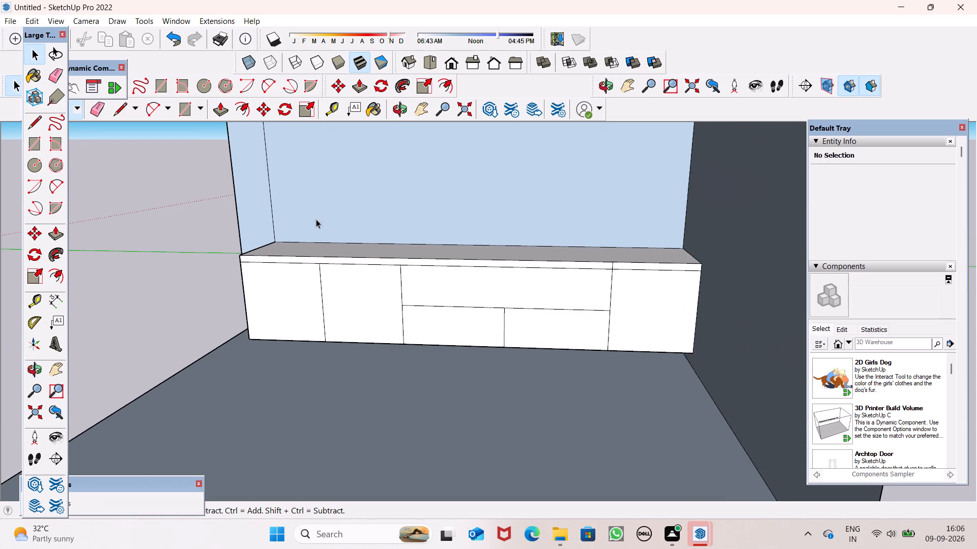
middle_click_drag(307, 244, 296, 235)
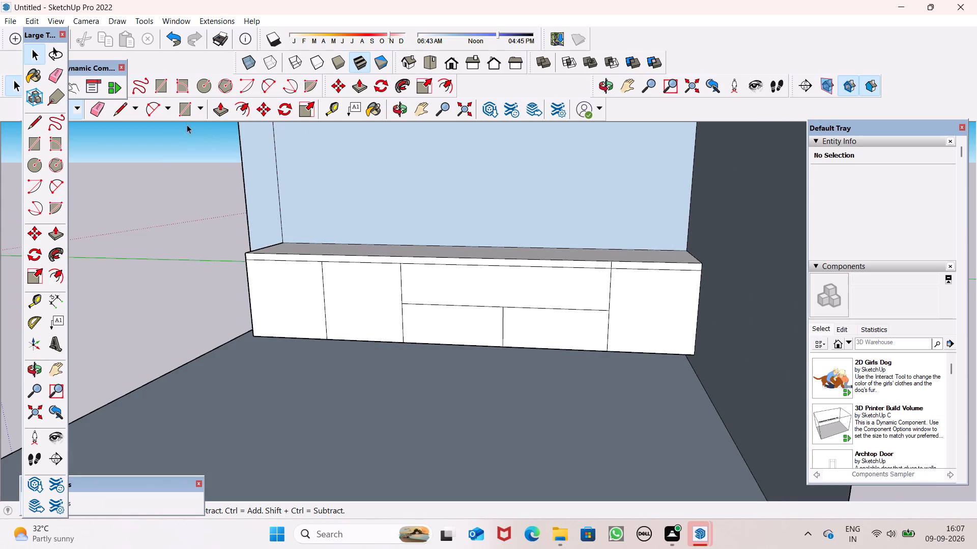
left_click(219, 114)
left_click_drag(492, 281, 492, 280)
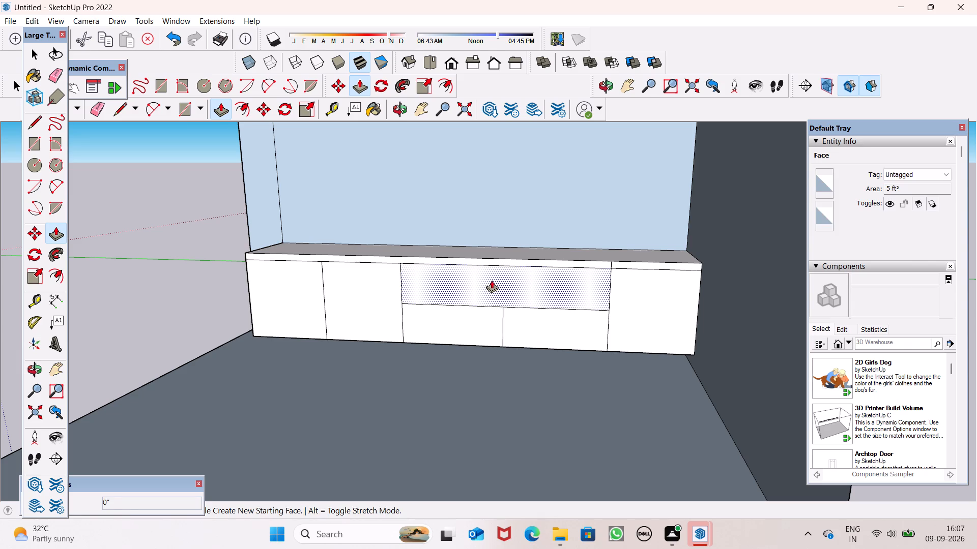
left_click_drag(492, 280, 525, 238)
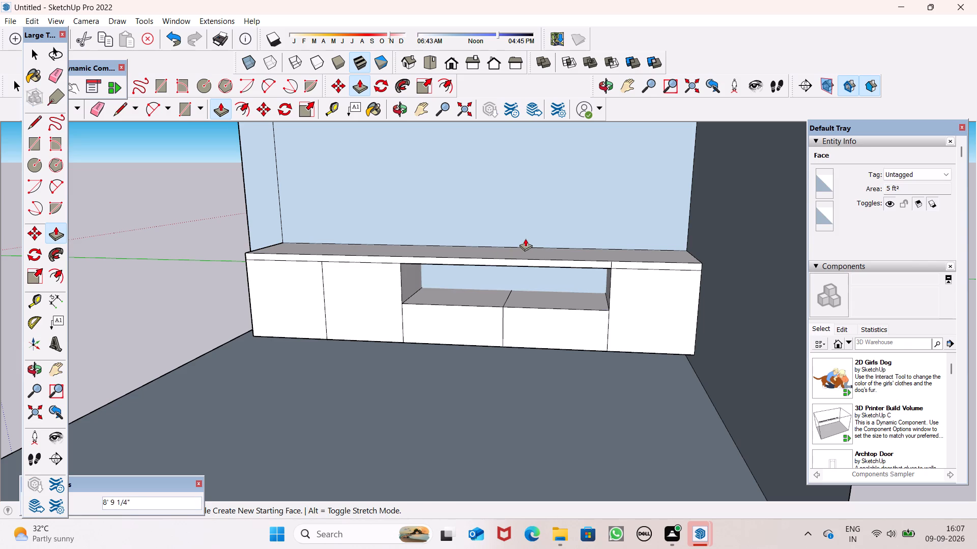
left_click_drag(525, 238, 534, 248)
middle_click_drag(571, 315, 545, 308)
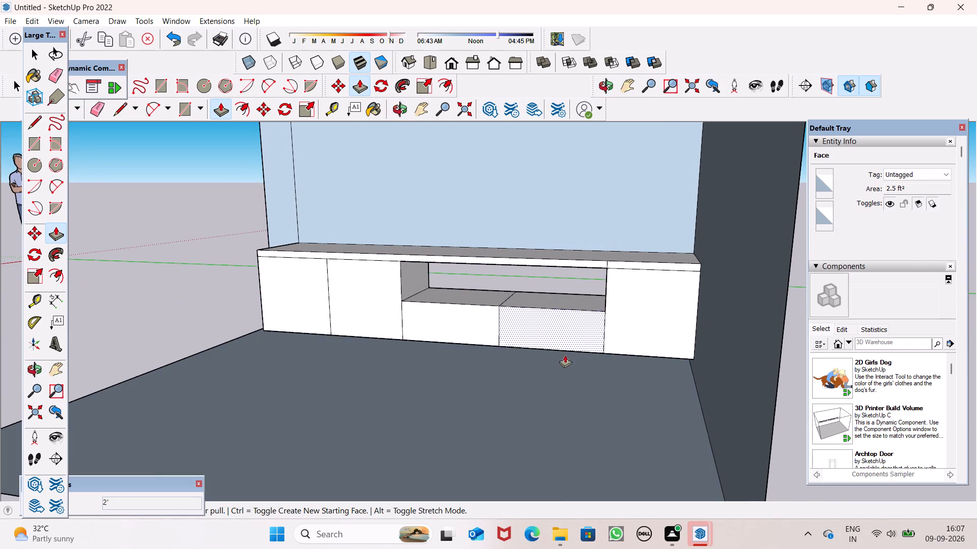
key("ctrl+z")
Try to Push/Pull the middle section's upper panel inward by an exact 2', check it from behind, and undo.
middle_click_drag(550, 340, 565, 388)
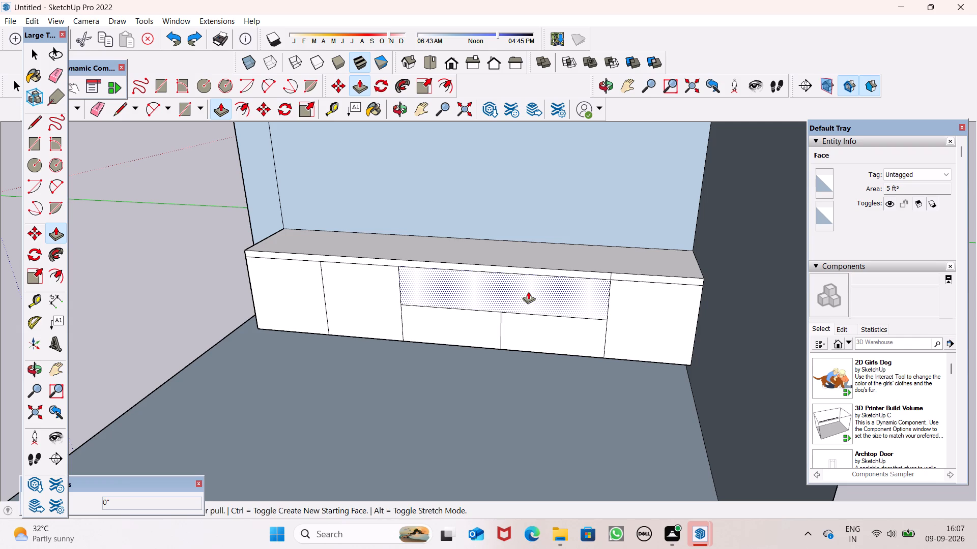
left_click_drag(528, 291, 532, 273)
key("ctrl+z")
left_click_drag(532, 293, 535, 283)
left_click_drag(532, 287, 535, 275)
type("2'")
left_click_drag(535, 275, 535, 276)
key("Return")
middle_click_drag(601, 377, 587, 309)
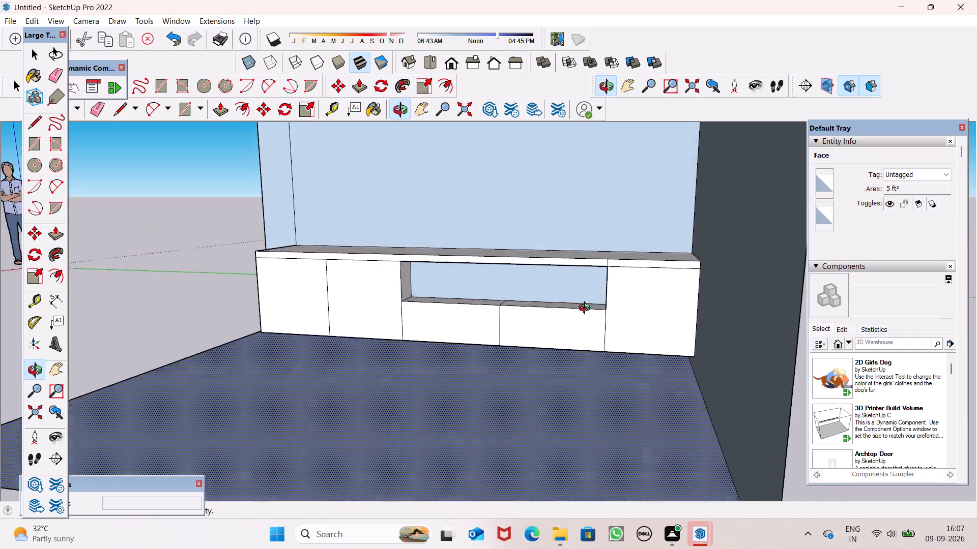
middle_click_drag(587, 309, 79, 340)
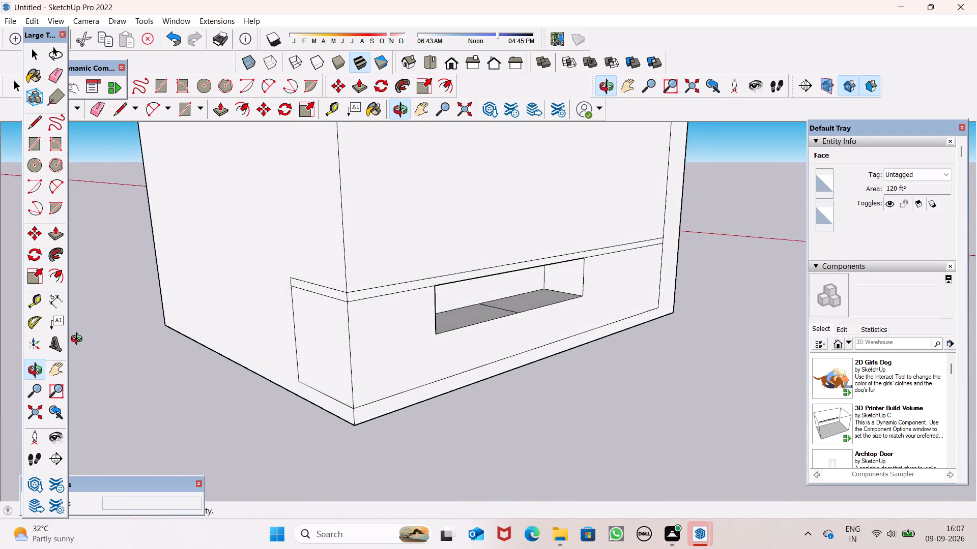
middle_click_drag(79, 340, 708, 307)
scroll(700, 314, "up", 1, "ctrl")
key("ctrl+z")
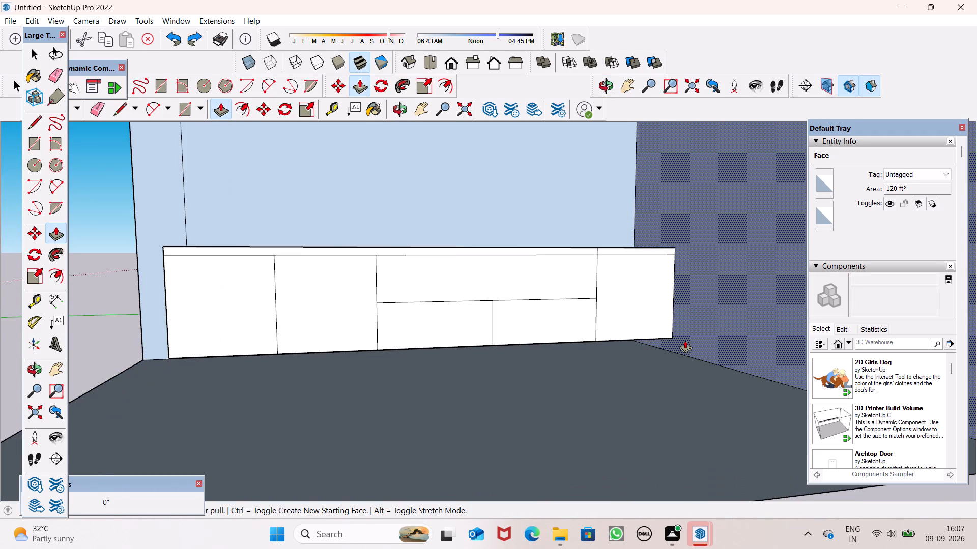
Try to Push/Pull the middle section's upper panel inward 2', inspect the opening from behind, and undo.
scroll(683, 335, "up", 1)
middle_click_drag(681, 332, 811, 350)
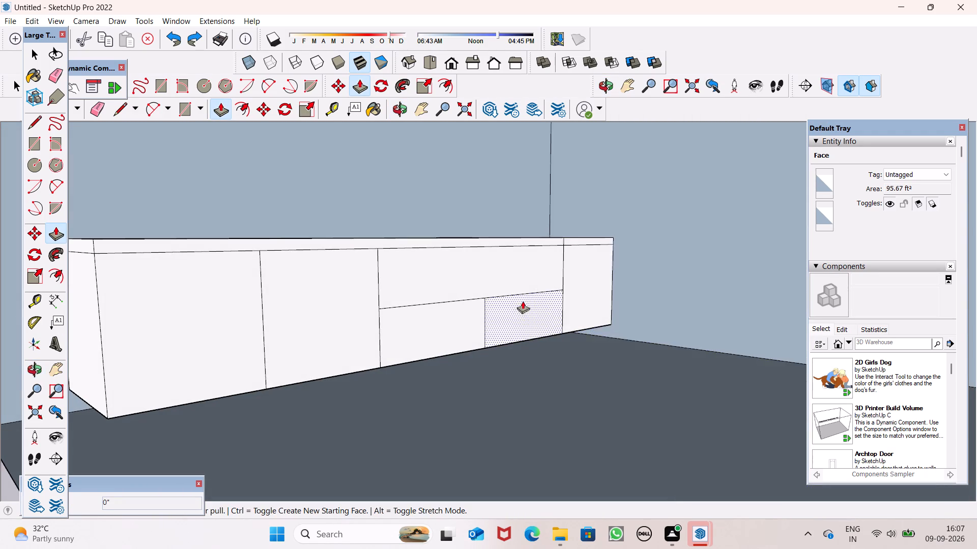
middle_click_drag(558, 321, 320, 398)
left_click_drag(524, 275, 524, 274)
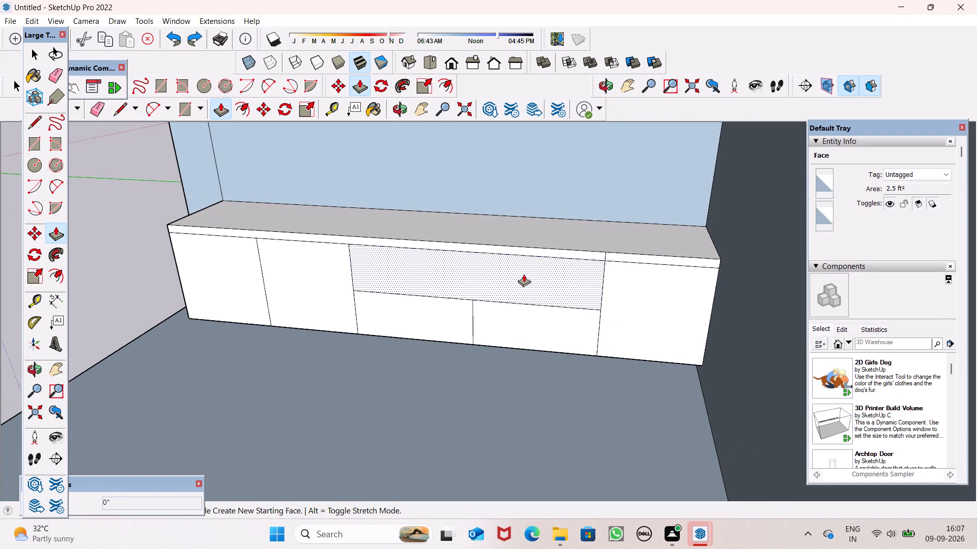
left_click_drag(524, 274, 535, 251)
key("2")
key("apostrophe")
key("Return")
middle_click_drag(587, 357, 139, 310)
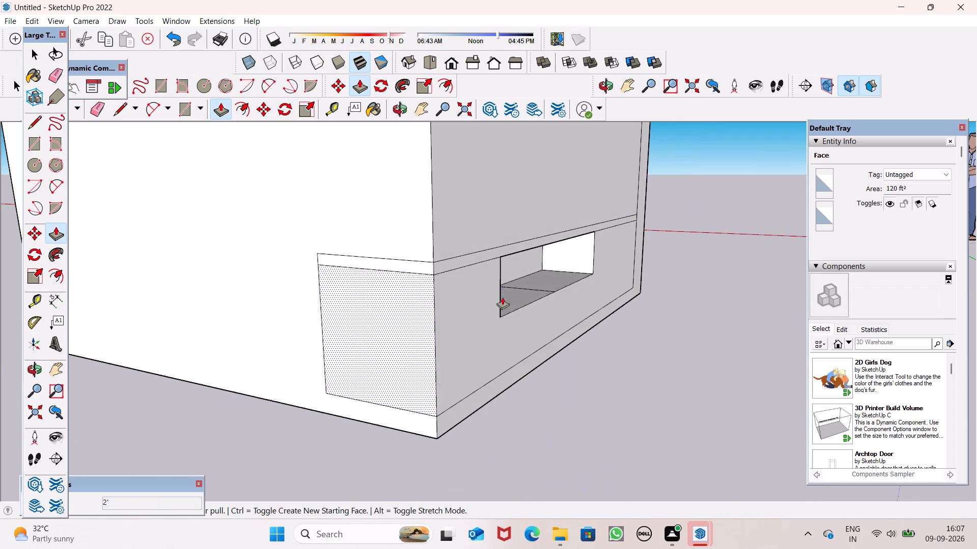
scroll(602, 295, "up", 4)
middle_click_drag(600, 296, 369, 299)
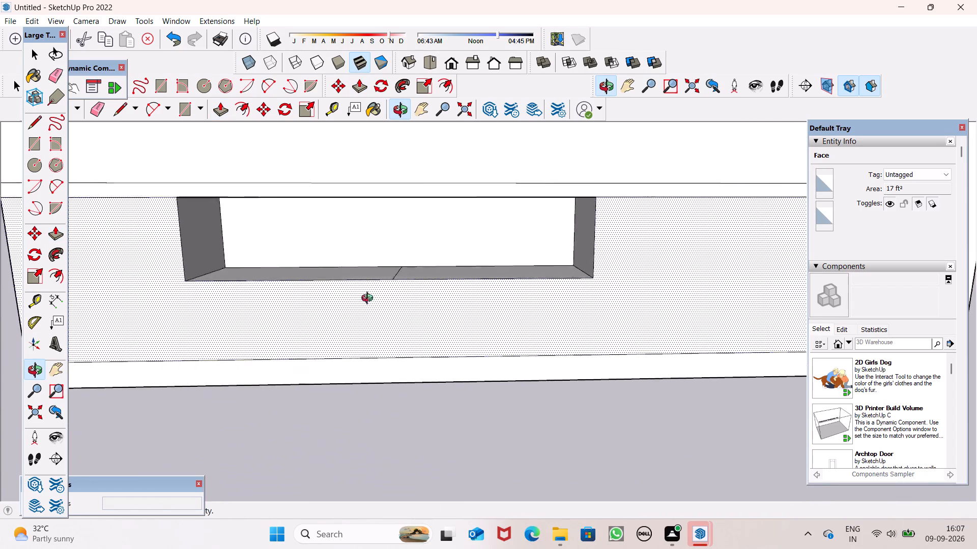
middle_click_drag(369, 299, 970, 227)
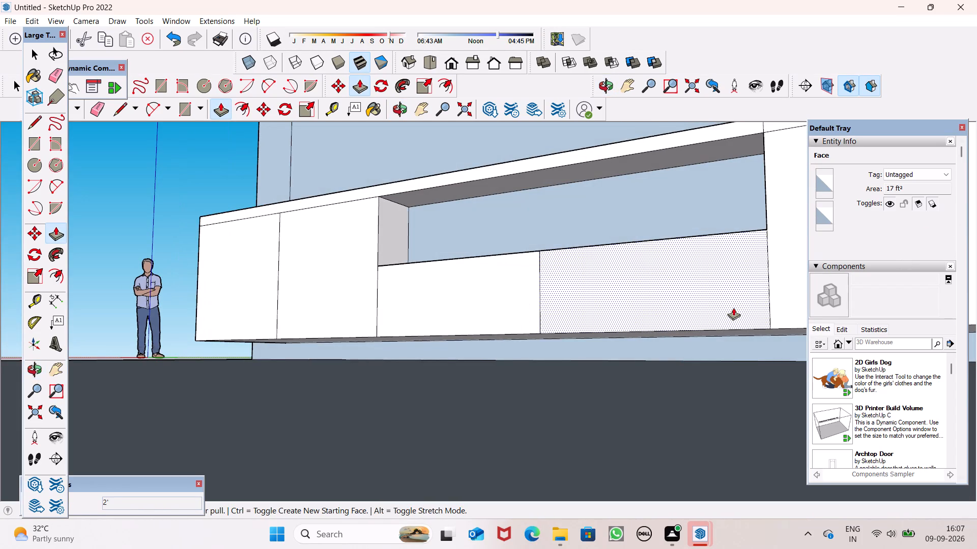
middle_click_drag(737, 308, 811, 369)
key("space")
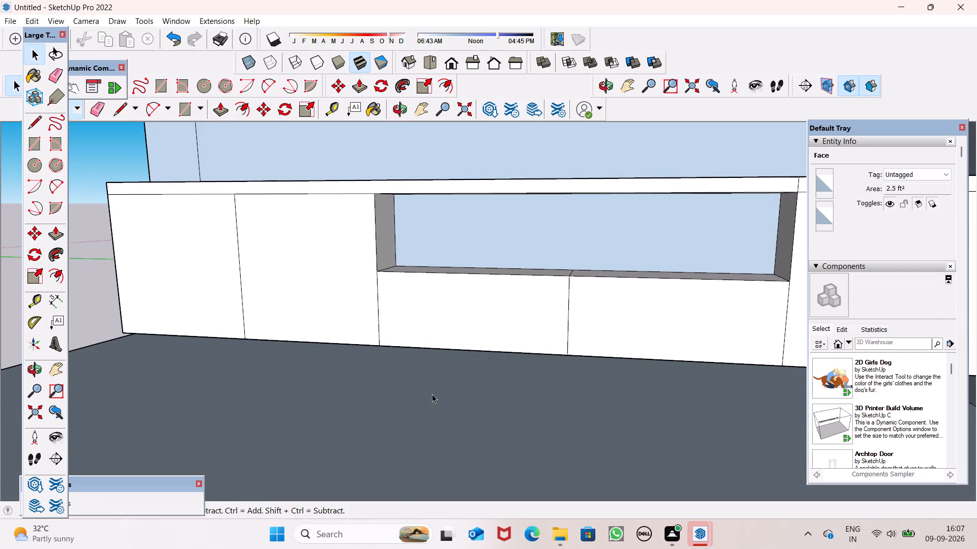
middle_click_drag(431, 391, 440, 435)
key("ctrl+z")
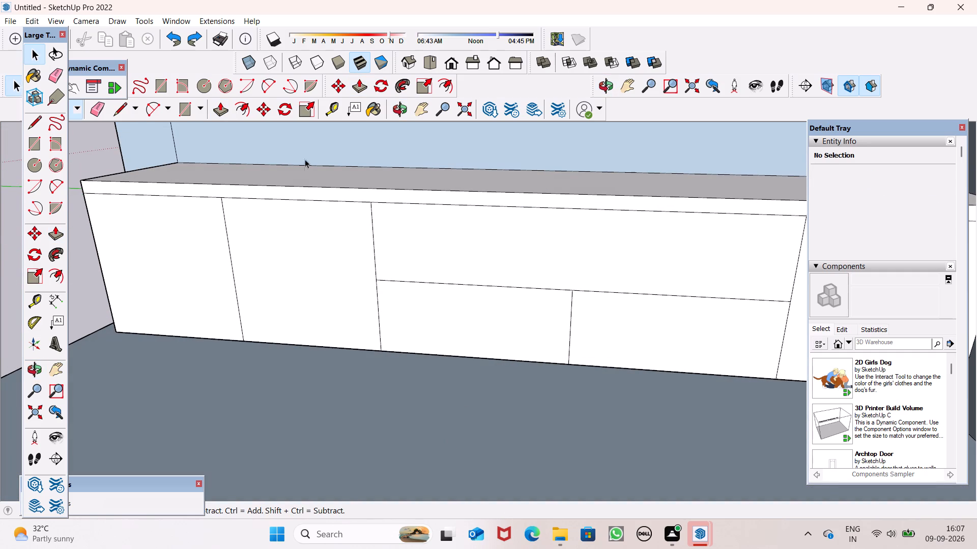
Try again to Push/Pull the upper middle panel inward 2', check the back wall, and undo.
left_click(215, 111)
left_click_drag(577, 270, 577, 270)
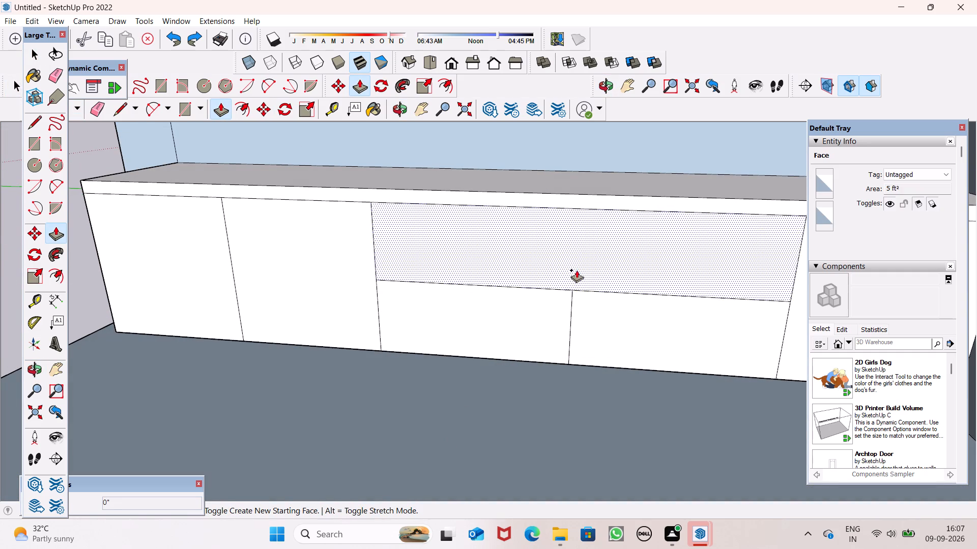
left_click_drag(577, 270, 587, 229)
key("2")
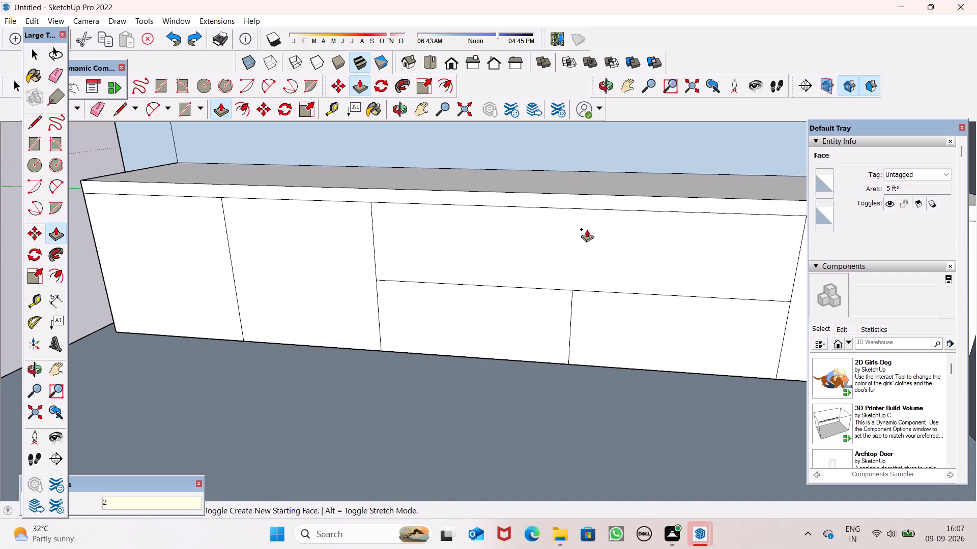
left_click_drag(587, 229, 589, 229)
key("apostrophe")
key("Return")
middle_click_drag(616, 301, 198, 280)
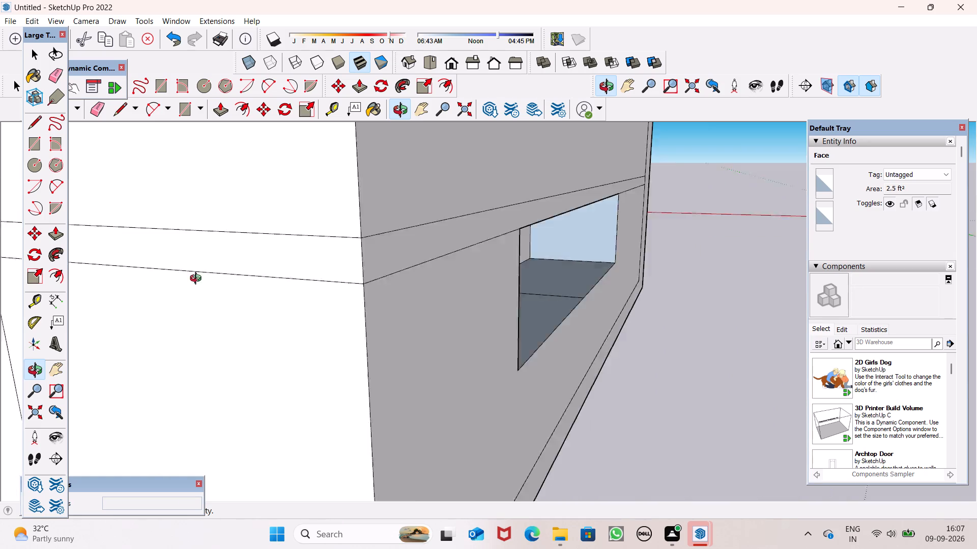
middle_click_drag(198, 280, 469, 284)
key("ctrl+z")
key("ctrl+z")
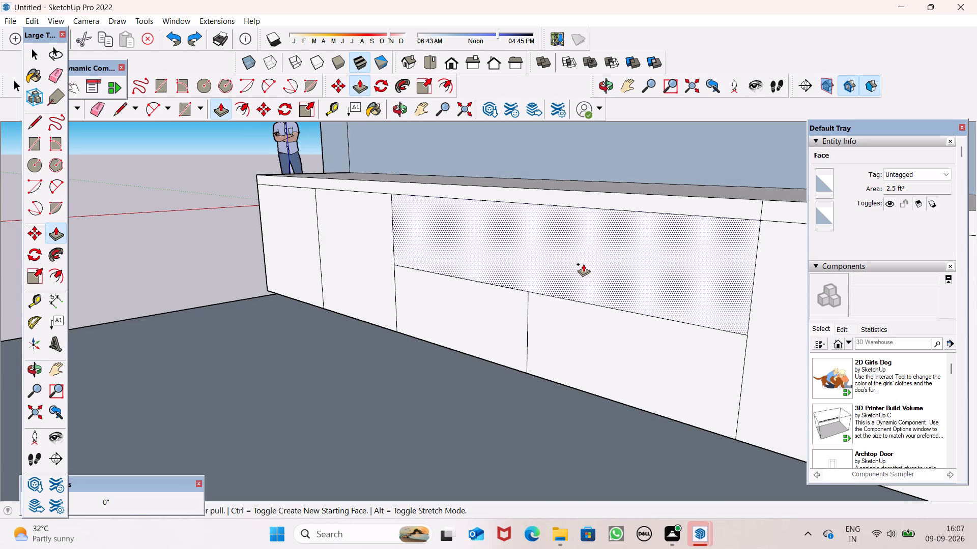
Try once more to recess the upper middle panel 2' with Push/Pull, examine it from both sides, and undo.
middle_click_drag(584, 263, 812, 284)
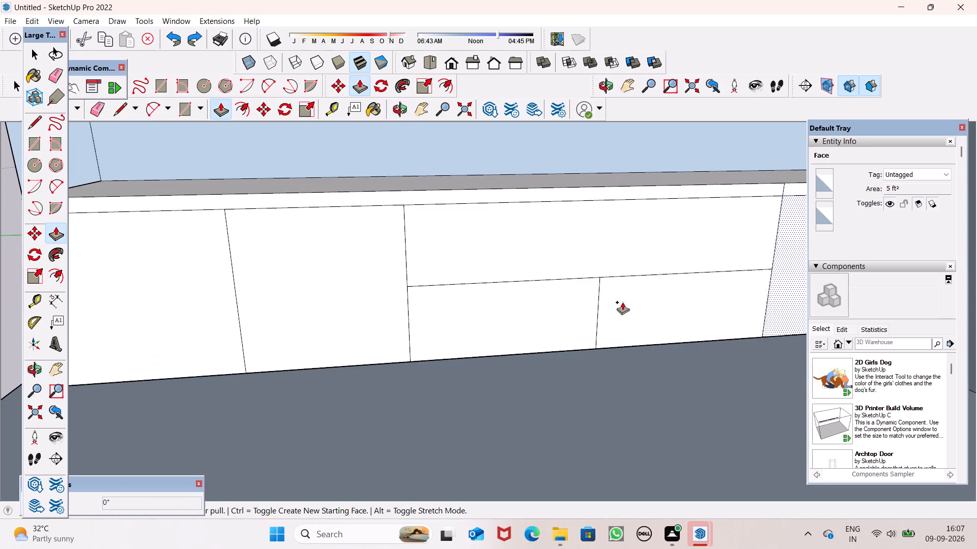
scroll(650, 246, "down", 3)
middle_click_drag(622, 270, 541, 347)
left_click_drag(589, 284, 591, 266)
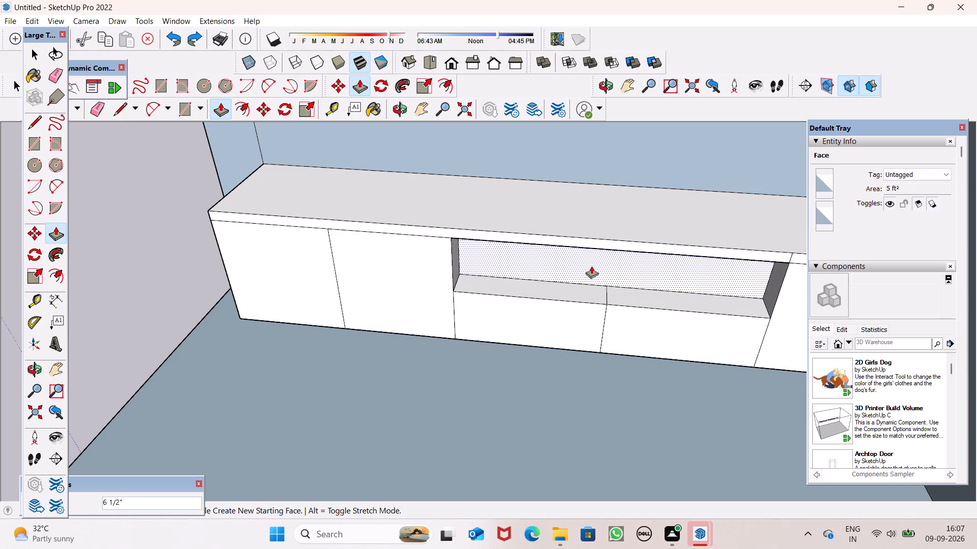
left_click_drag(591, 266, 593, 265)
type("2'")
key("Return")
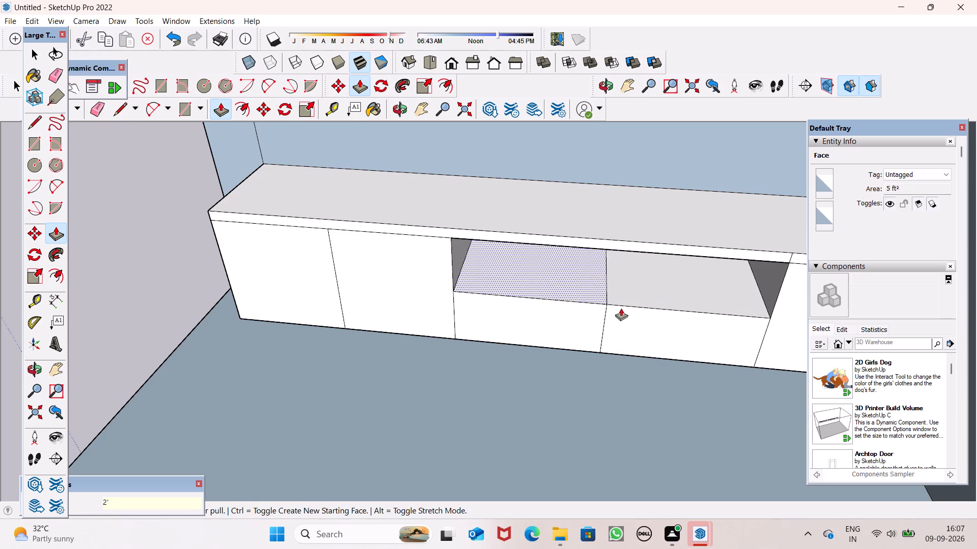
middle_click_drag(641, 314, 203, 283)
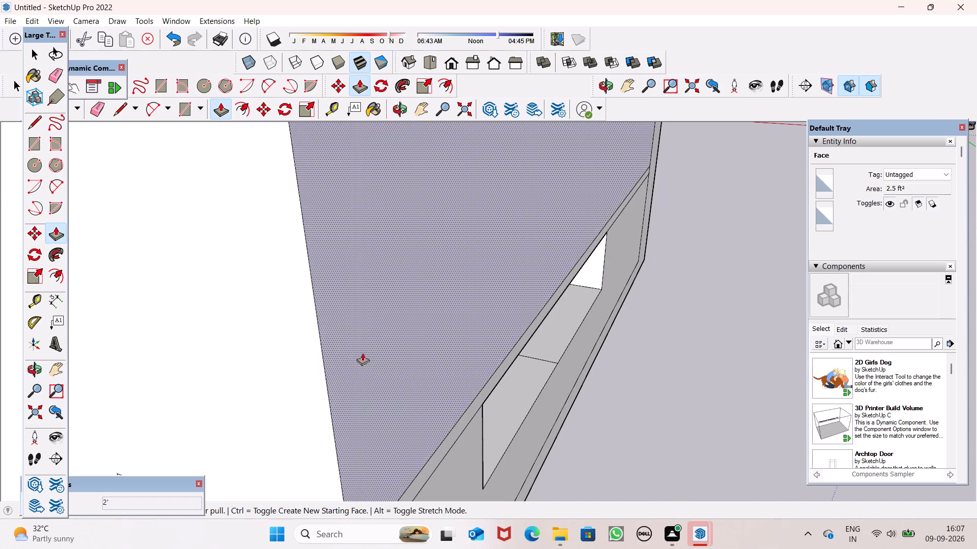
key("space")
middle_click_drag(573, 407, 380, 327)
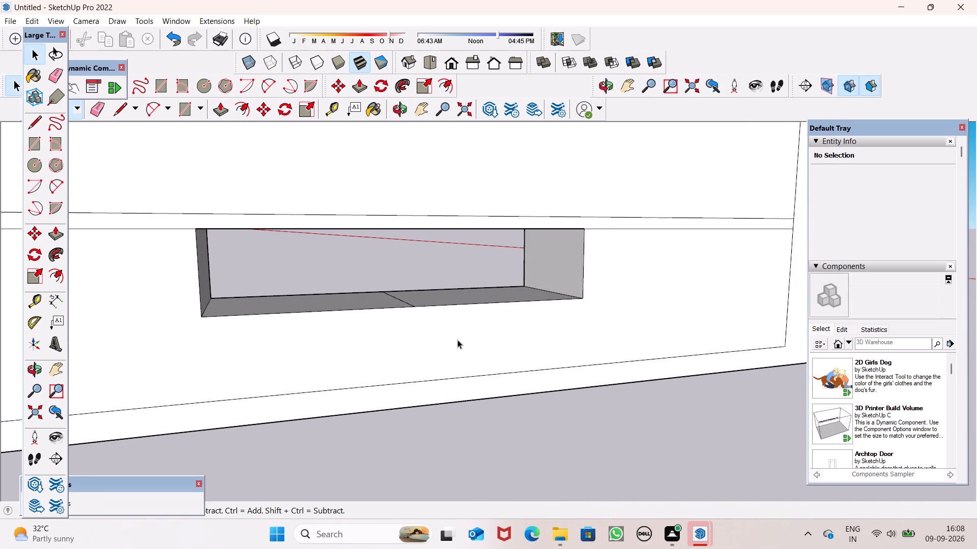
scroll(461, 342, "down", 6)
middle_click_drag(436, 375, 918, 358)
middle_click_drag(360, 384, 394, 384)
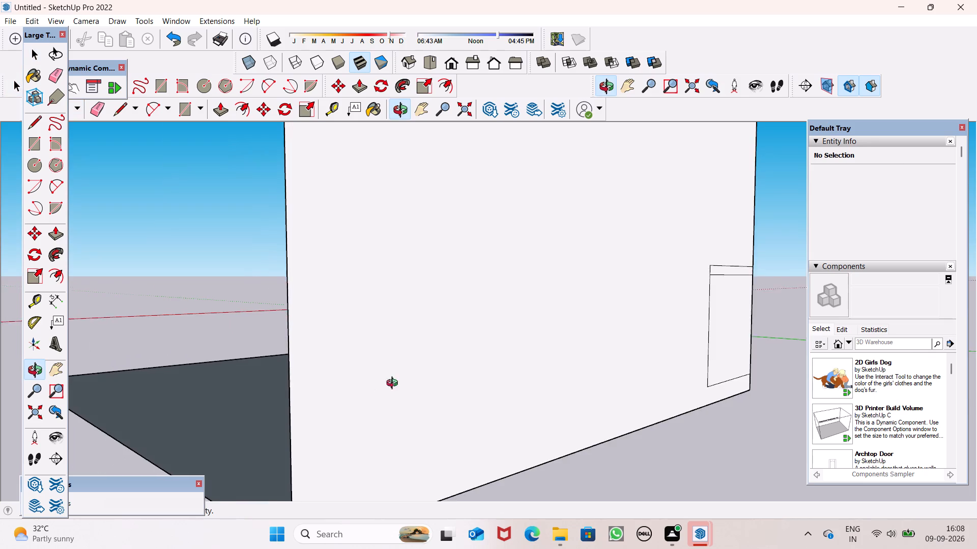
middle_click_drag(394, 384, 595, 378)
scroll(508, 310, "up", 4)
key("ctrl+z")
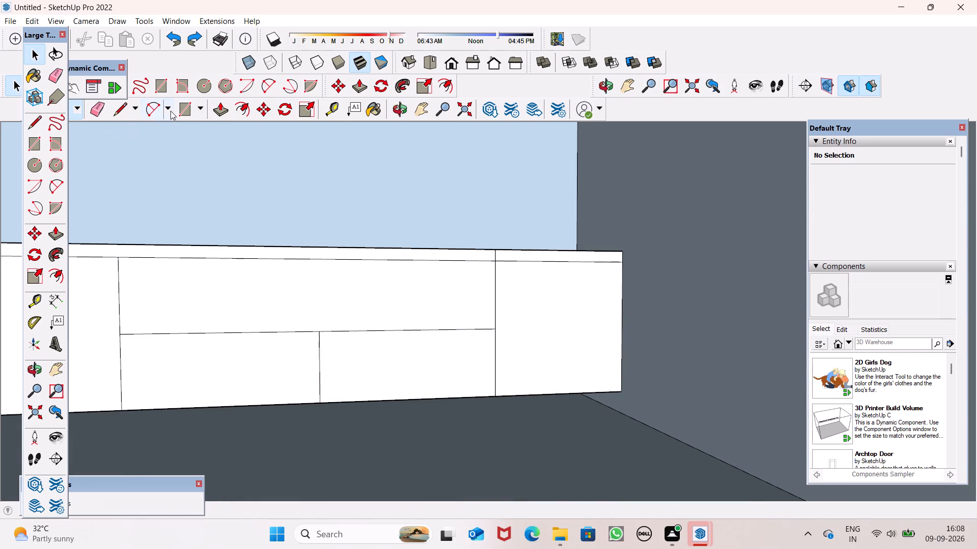
Push/Pull the middle section's upper panel inward 1' 8" and check the back of the wall.
left_click(223, 114)
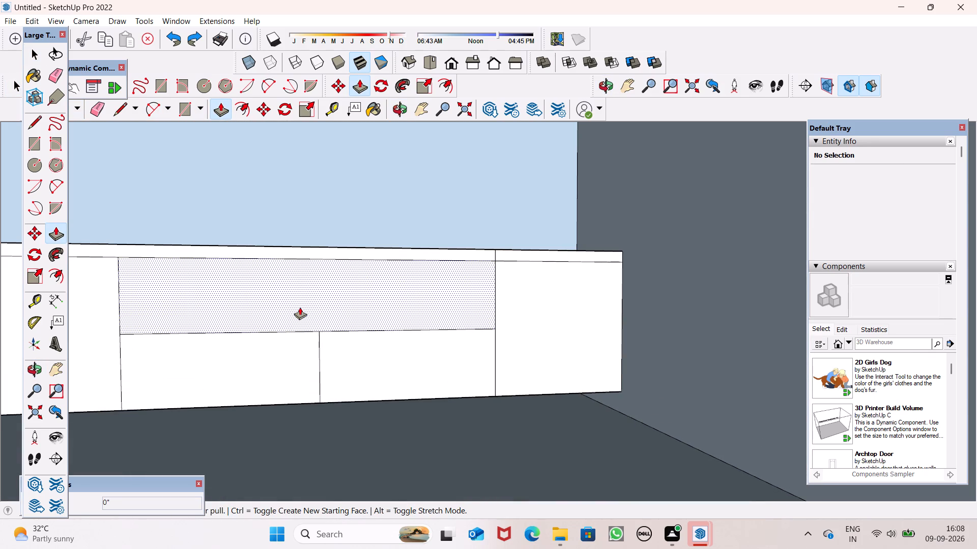
left_click_drag(300, 307, 304, 302)
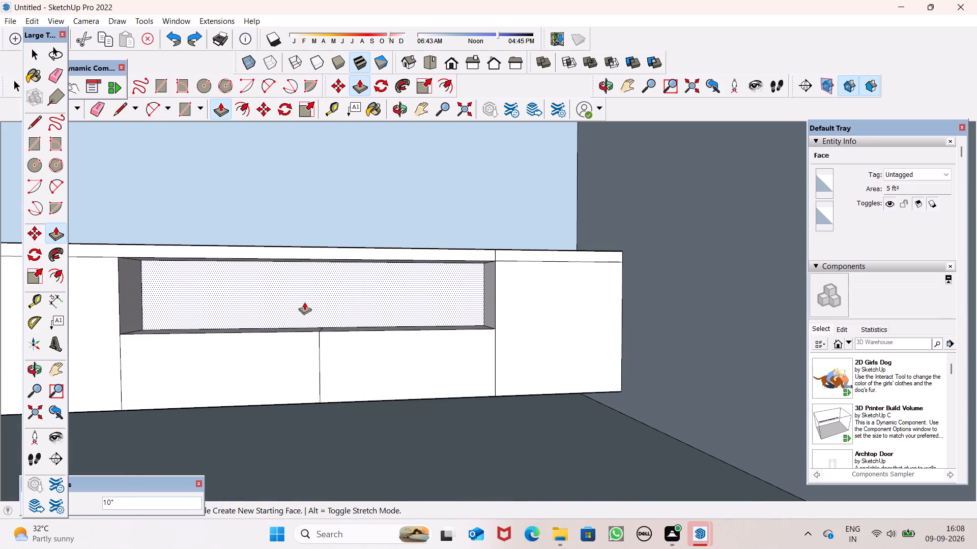
left_click_drag(304, 302, 308, 300)
key("1")
key("apostrophe")
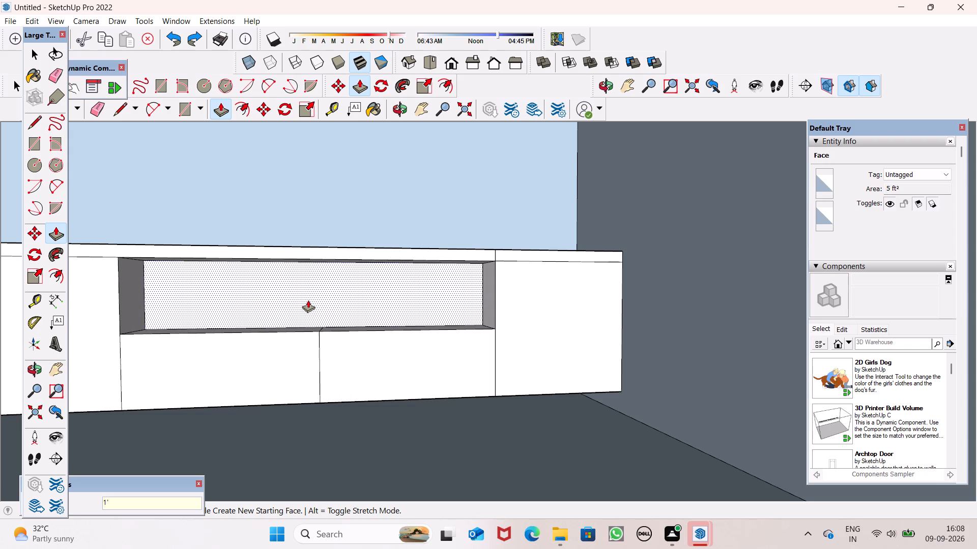
left_click_drag(308, 300, 309, 300)
key("8")
key("shift+quotedbl")
key("Return")
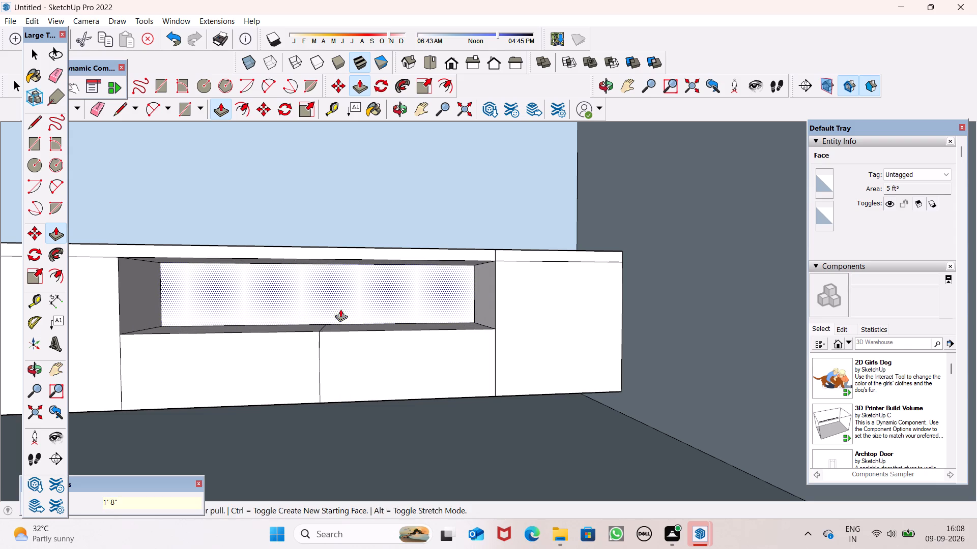
middle_click_drag(365, 307, 0, 330)
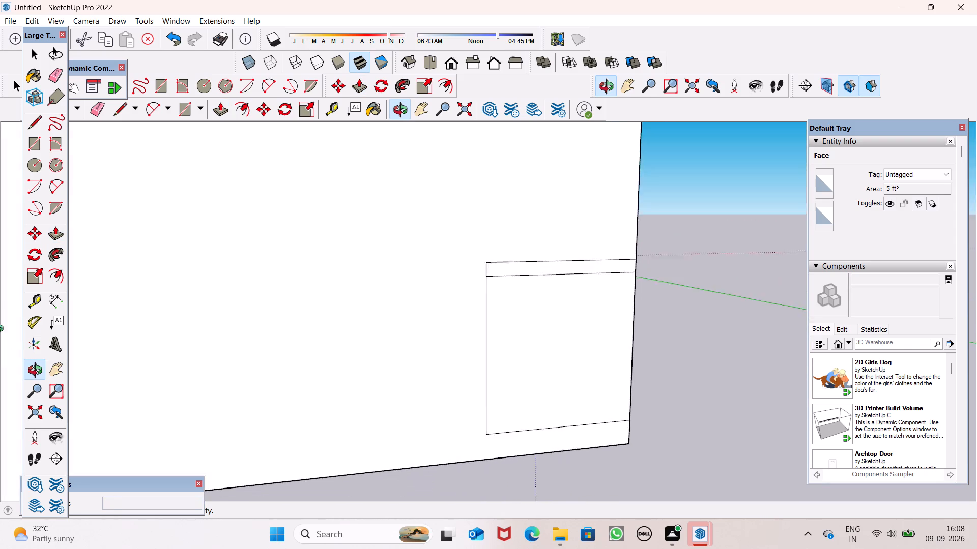
middle_click_drag(0, 330, 235, 361)
scroll(702, 353, "down", 4)
middle_click_drag(737, 373, 184, 356)
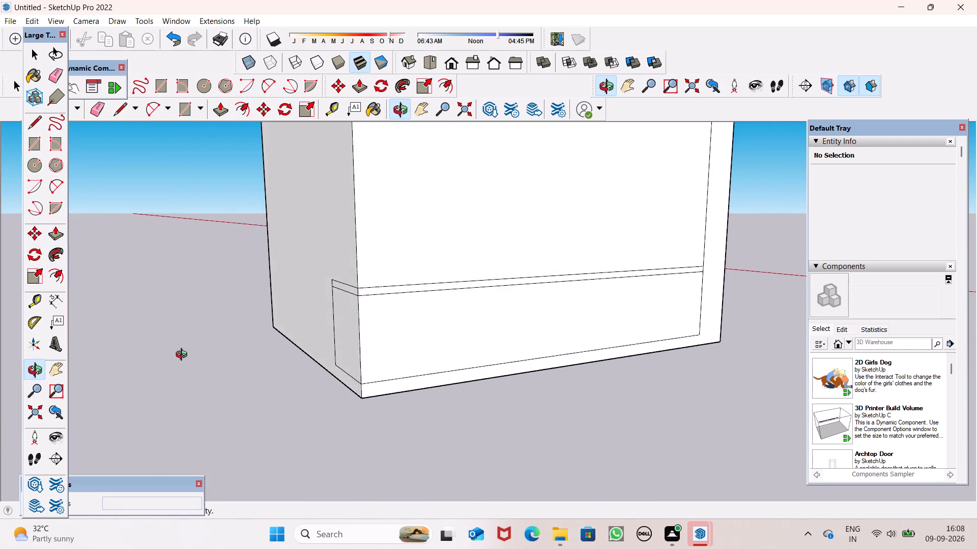
middle_click_drag(184, 356, 828, 393)
key("space")
Erase the dividing line running front to back across the floor of the middle recess.
scroll(507, 314, "up", 2)
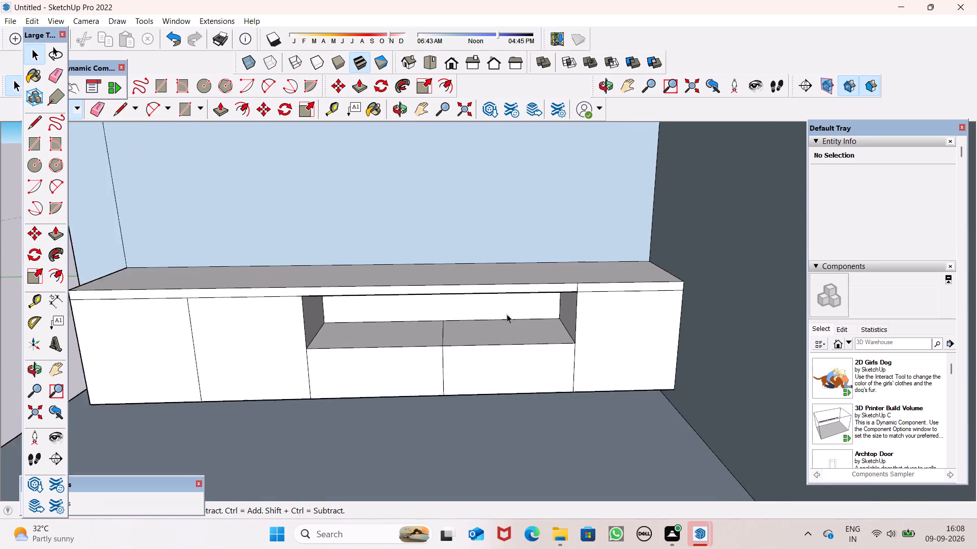
scroll(507, 314, "up", 2)
middle_click_drag(479, 344, 474, 368)
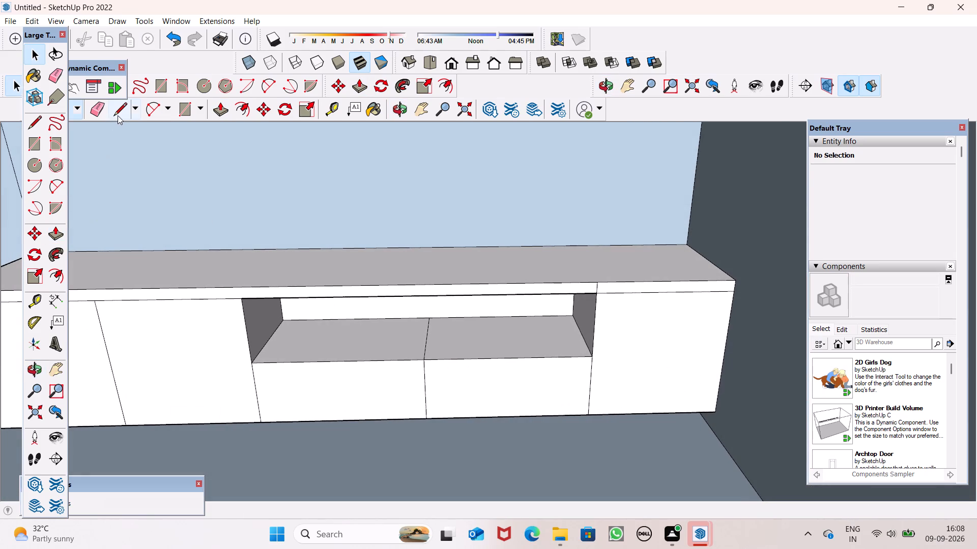
left_click(119, 115)
left_click(102, 112)
left_click_drag(445, 340, 419, 342)
key("space")
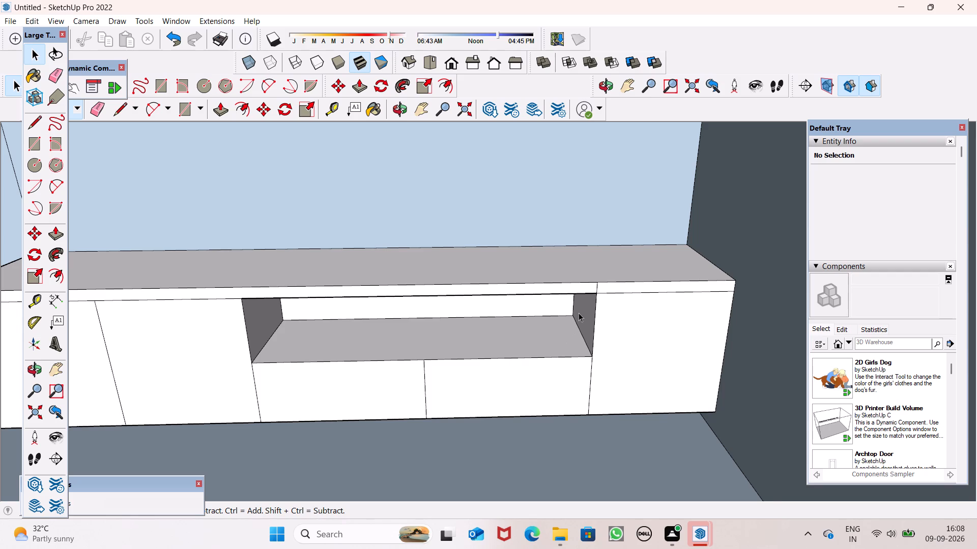
Erase the room's right-hand side wall, including its leftover top edge.
scroll(664, 320, "down", 16)
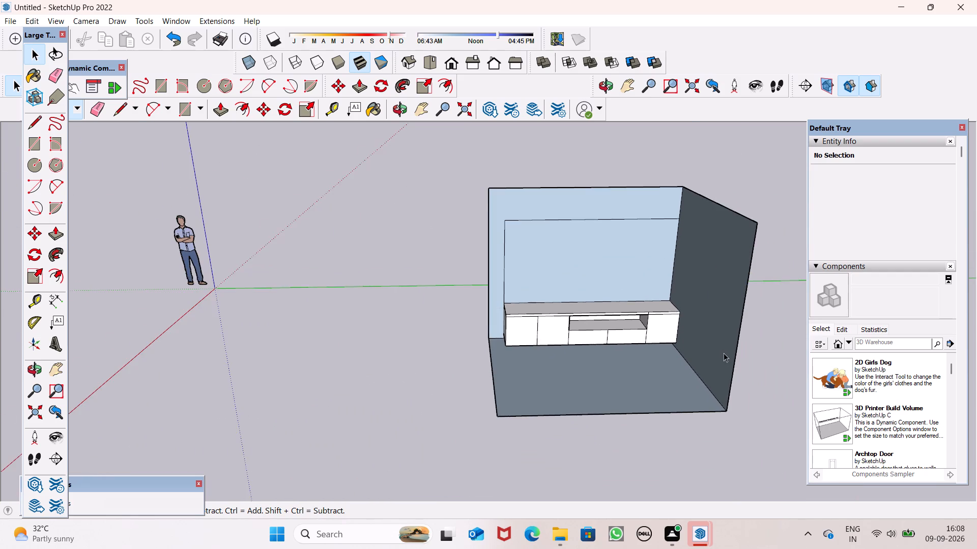
middle_click_drag(728, 352, 627, 374)
scroll(685, 373, "up", 1)
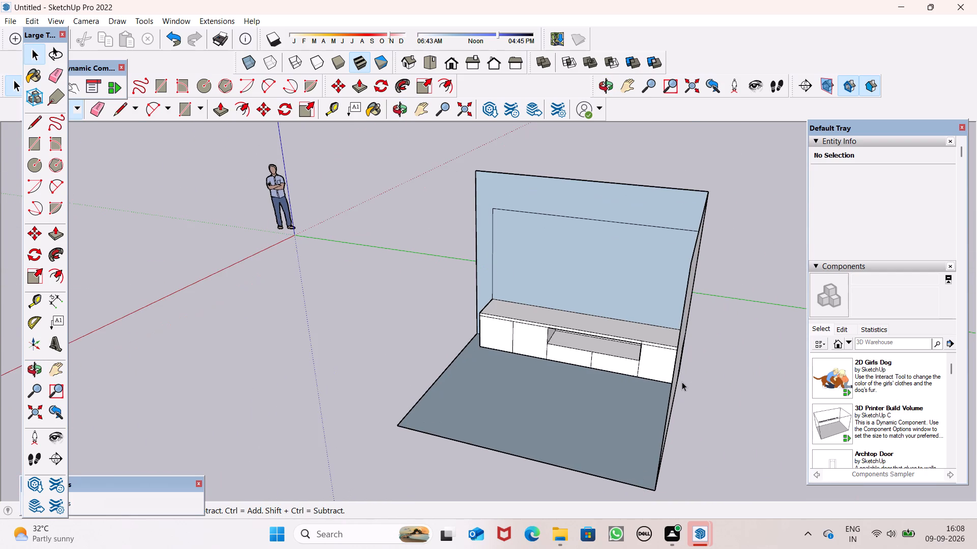
middle_click_drag(689, 395, 749, 367)
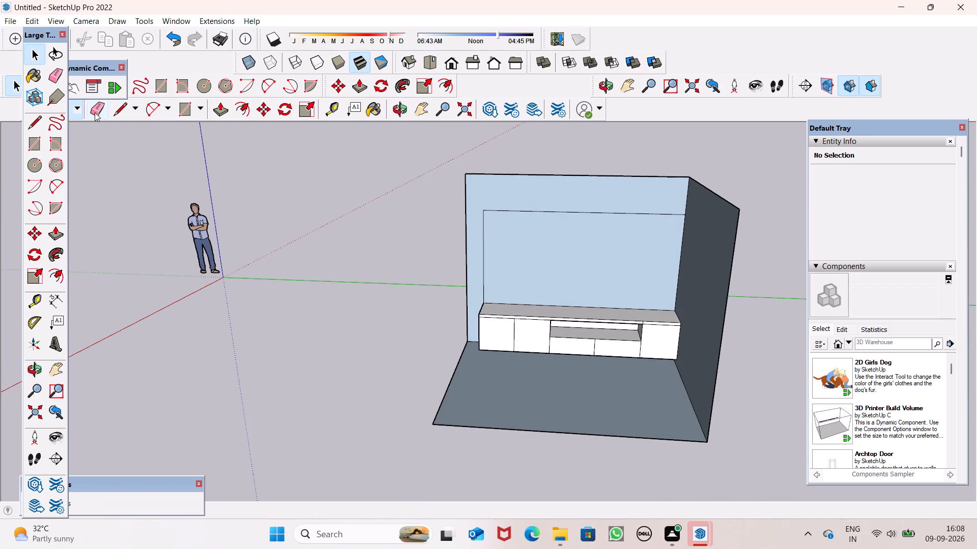
left_click(101, 110)
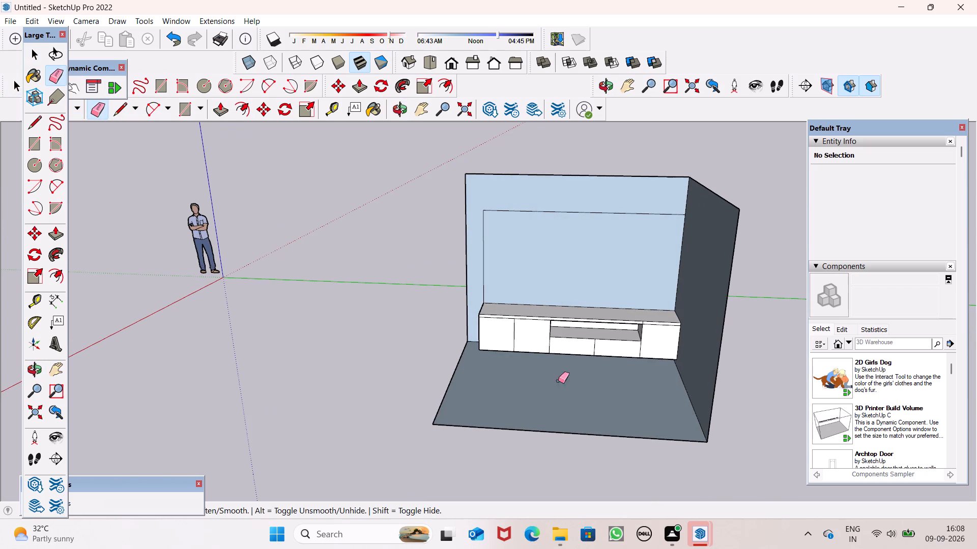
left_click_drag(732, 380, 714, 390)
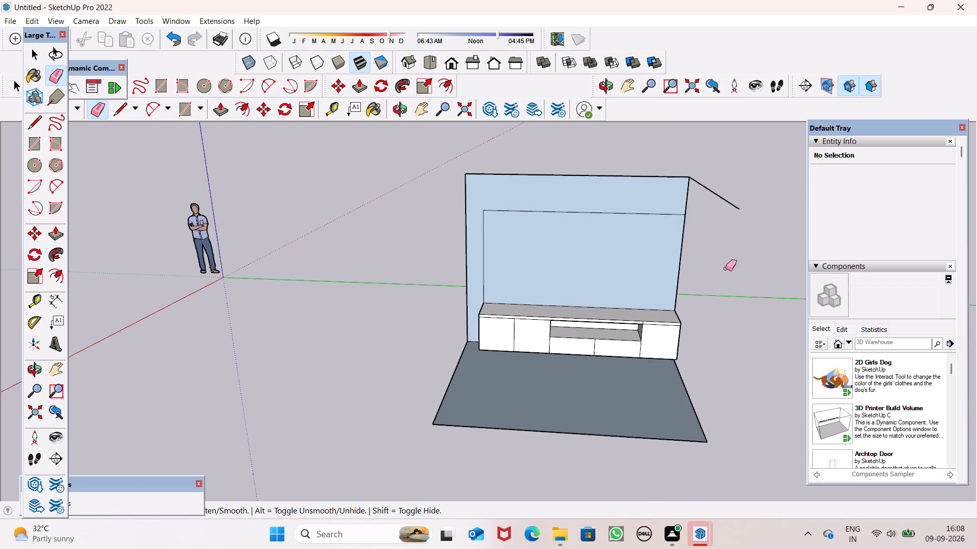
left_click(719, 198)
key("space")
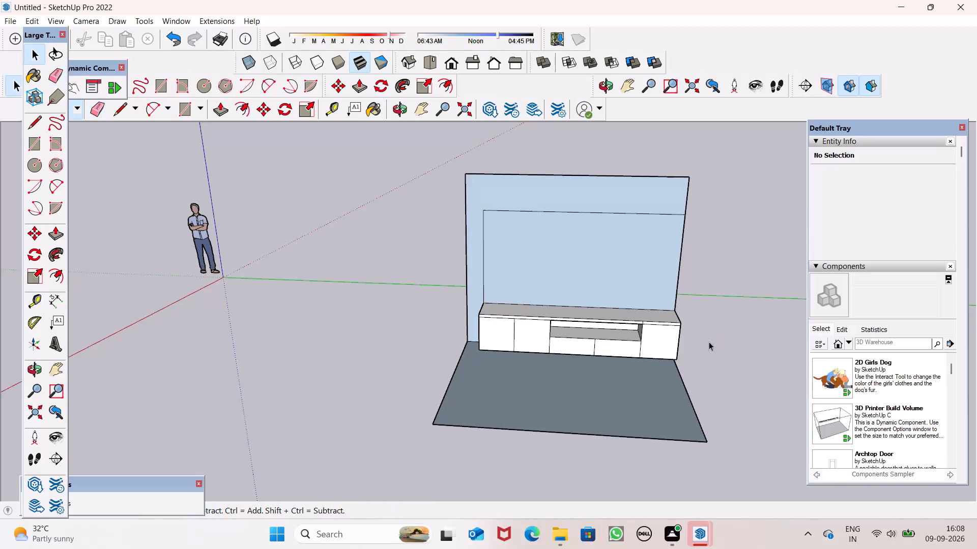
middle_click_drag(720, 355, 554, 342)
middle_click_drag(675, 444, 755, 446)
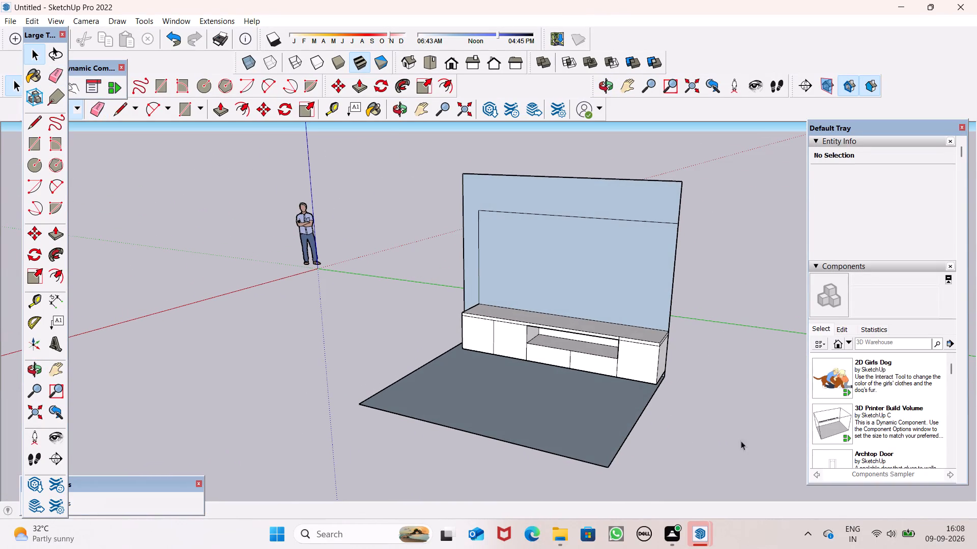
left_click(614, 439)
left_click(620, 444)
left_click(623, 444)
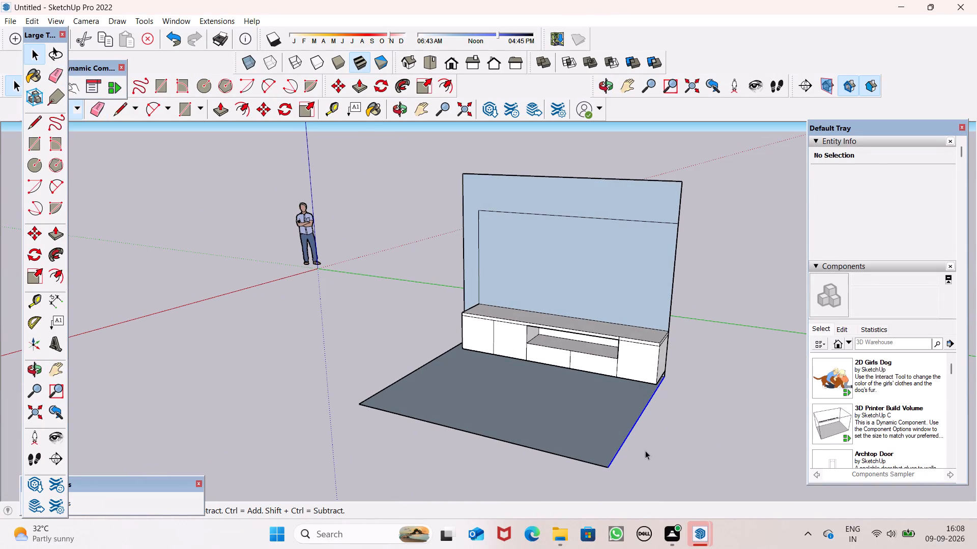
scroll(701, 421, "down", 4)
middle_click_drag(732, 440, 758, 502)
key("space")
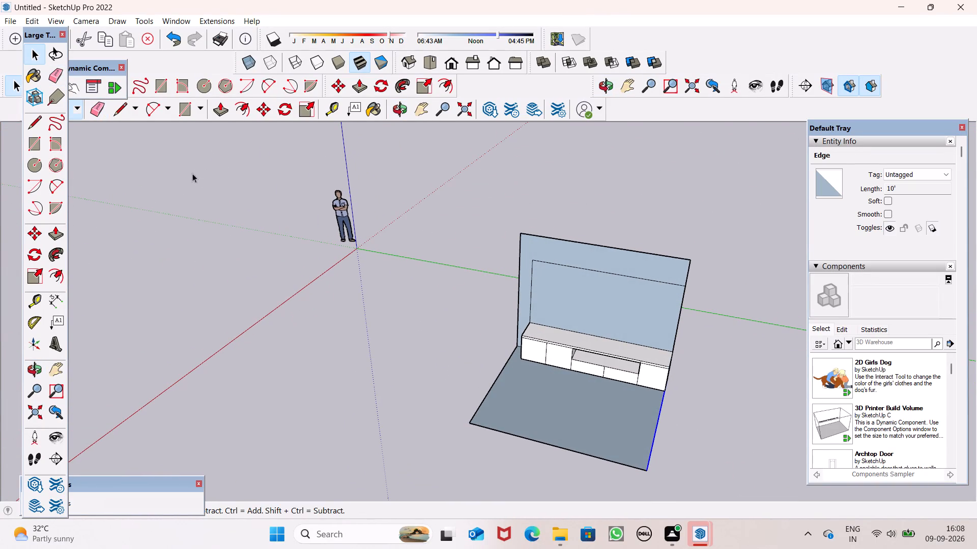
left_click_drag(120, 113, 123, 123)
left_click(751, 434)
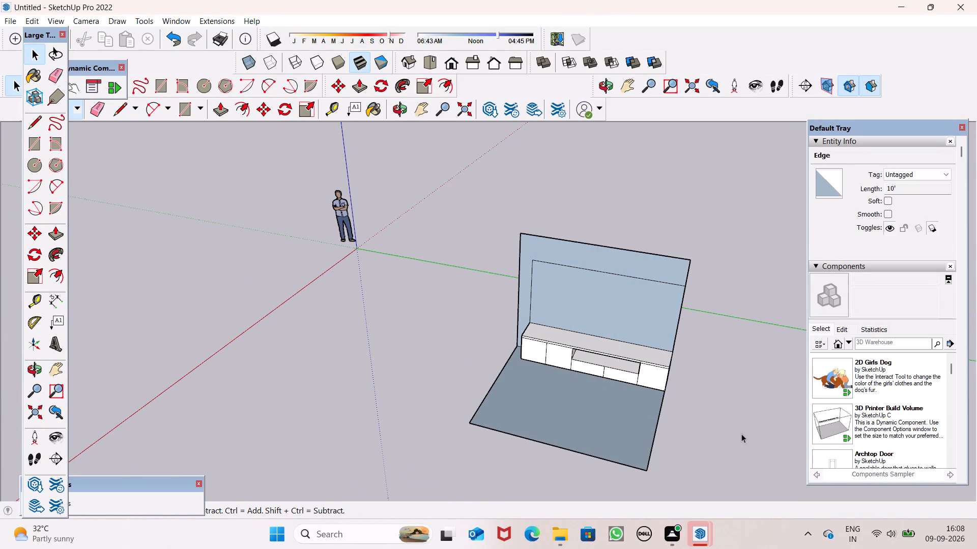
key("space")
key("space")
Draw lines from the floor's back corner beside the unit: about 6' 10" along the green axis, then about 10' 6" along the red axis.
left_click(125, 113)
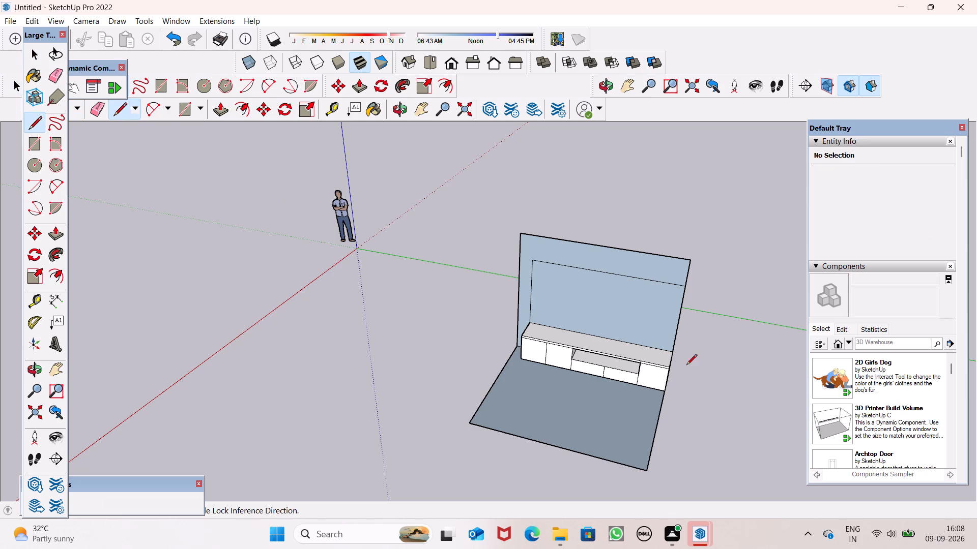
scroll(808, 416, "up", 5)
scroll(739, 439, "up", 7)
middle_click_drag(680, 415, 498, 354)
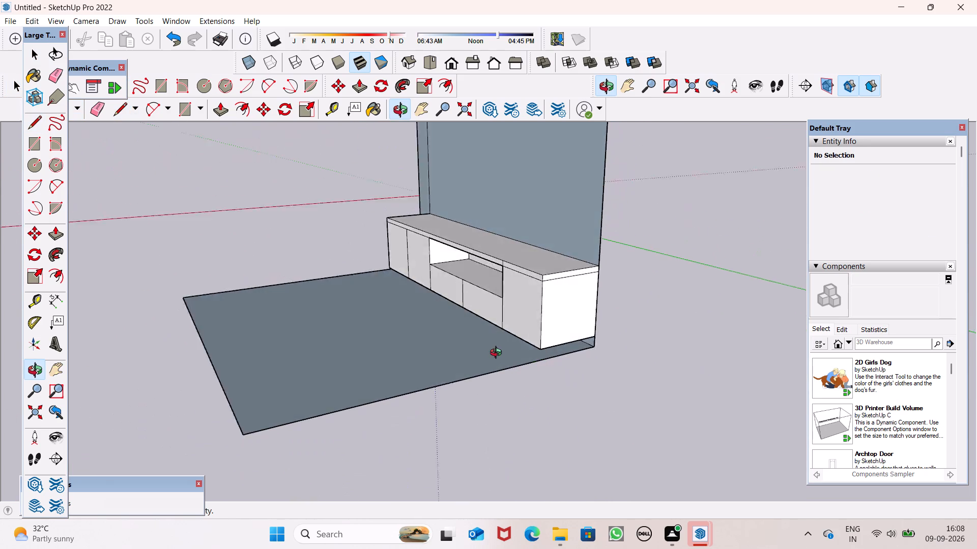
middle_click_drag(498, 354, 494, 357)
left_click_drag(586, 351, 599, 367)
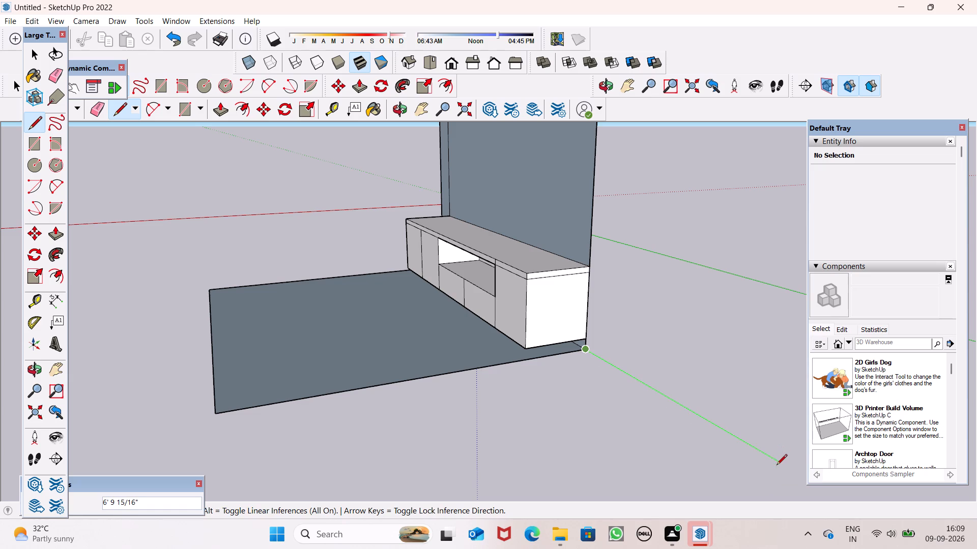
left_click_drag(777, 466, 771, 463)
scroll(491, 420, "down", 3)
scroll(493, 420, "up", 1)
scroll(493, 420, "down", 9)
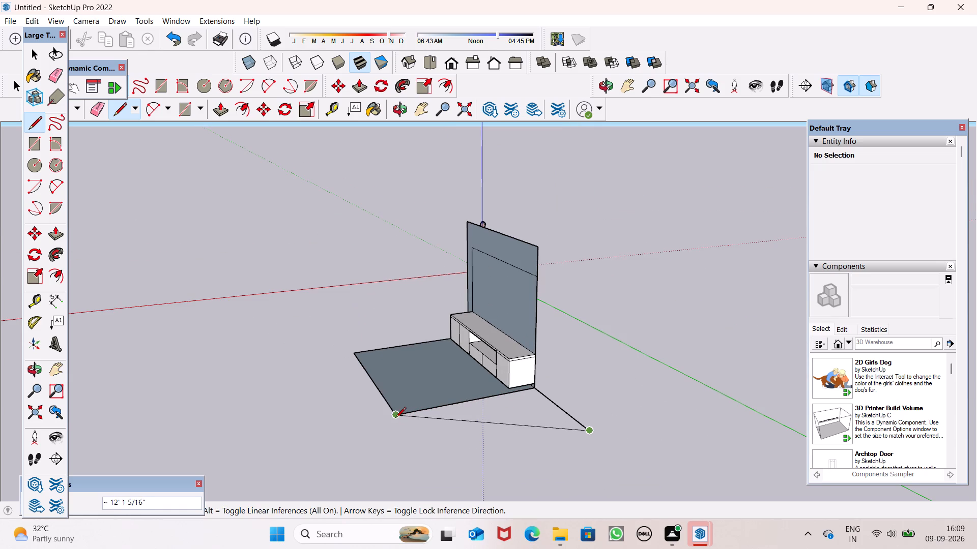
scroll(423, 473, "up", 11)
left_click(422, 472)
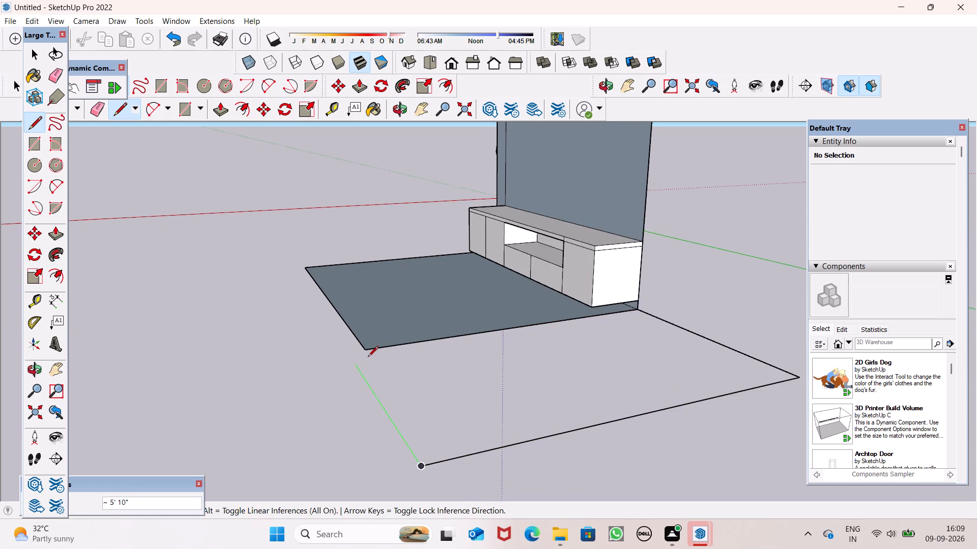
key("space")
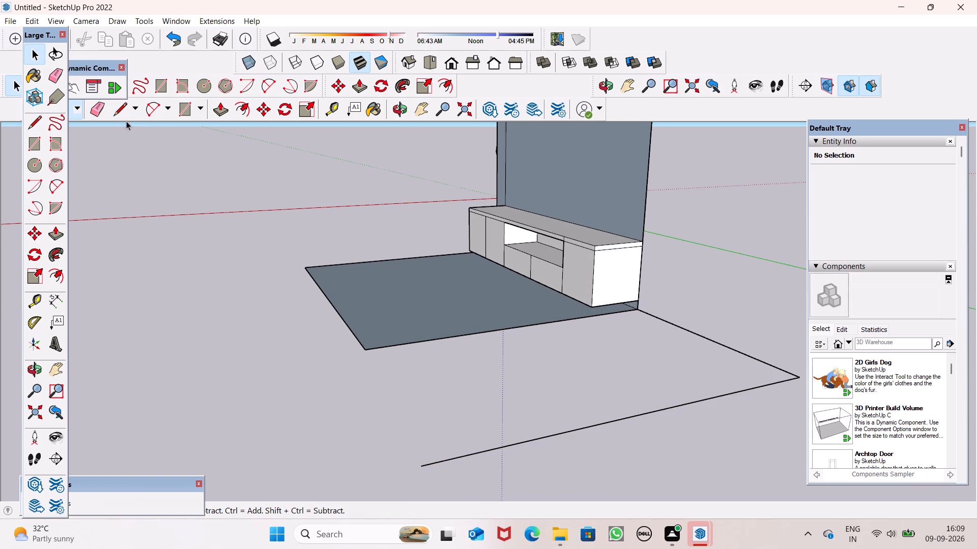
Draw a line extending the floor's front edge from its near corner past the new outer line, closing the floor extension.
left_click(117, 114)
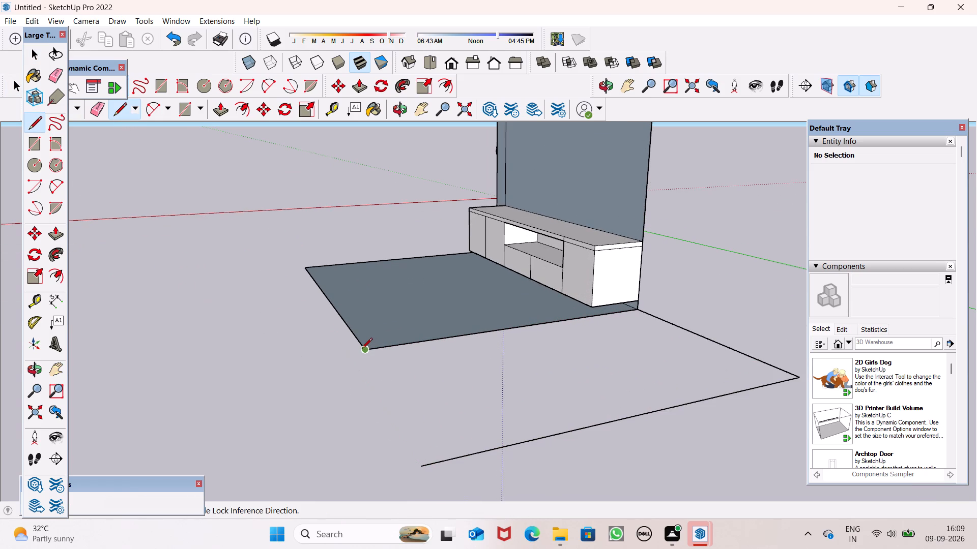
left_click(362, 353)
left_click(453, 482)
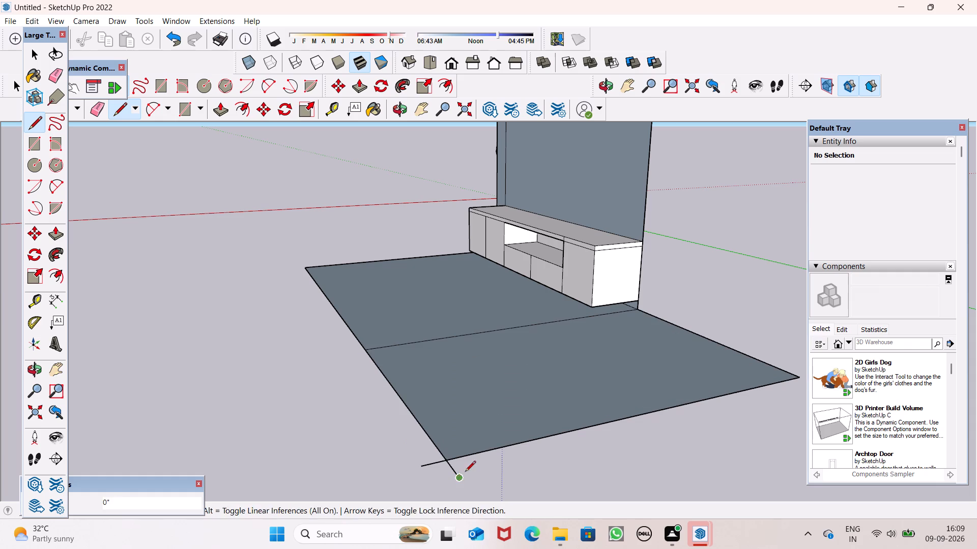
key("space")
Erase the two overshooting line ends at the front outer corner of the extended floor.
left_click(94, 111)
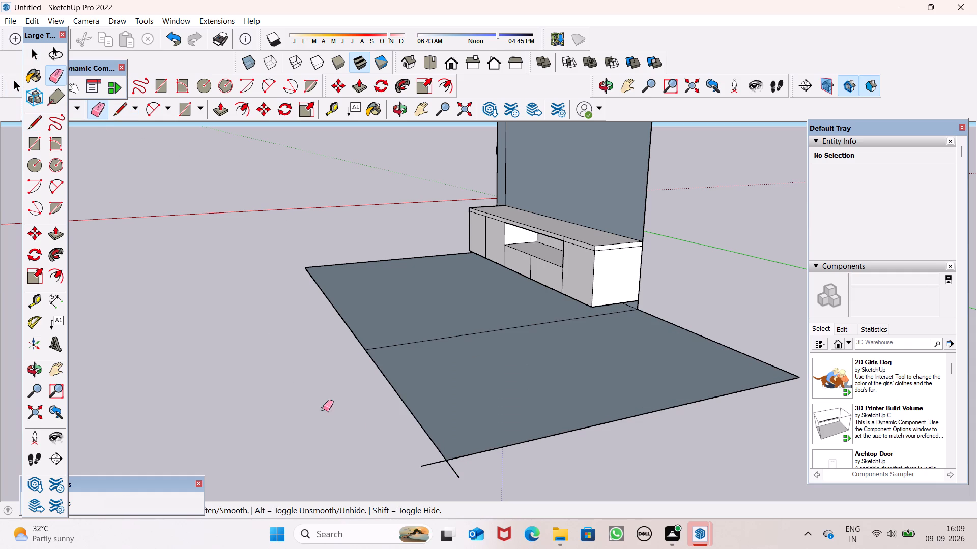
left_click_drag(430, 464, 453, 478)
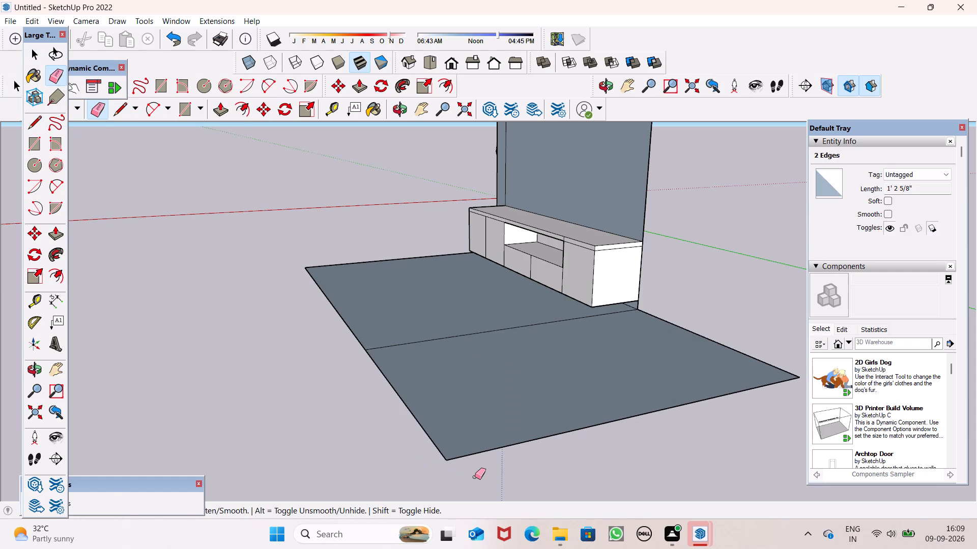
key("space")
key("space")
Erase the line dividing the original floor from its extension.
scroll(598, 423, "down", 2)
middle_click_drag(618, 451, 863, 476)
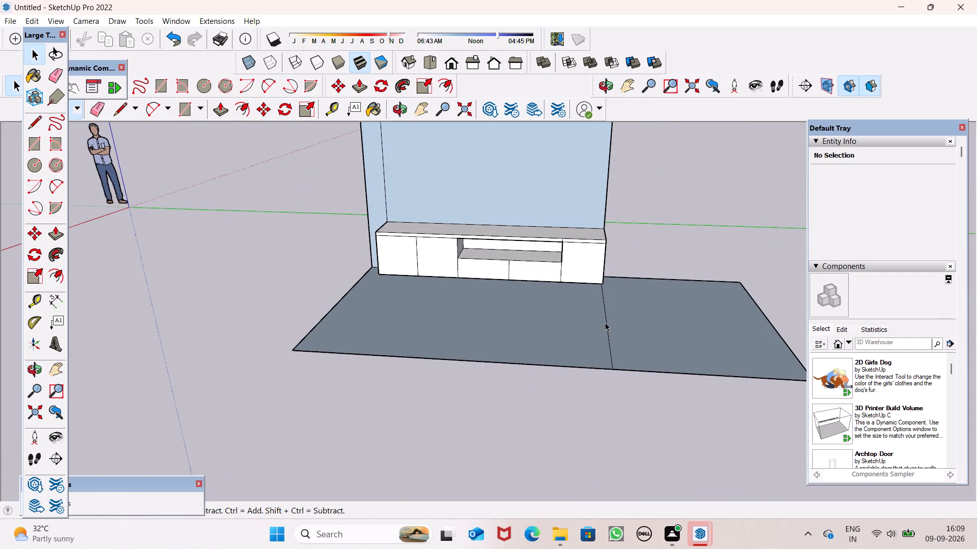
left_click(101, 104)
middle_click_drag(586, 351, 600, 465)
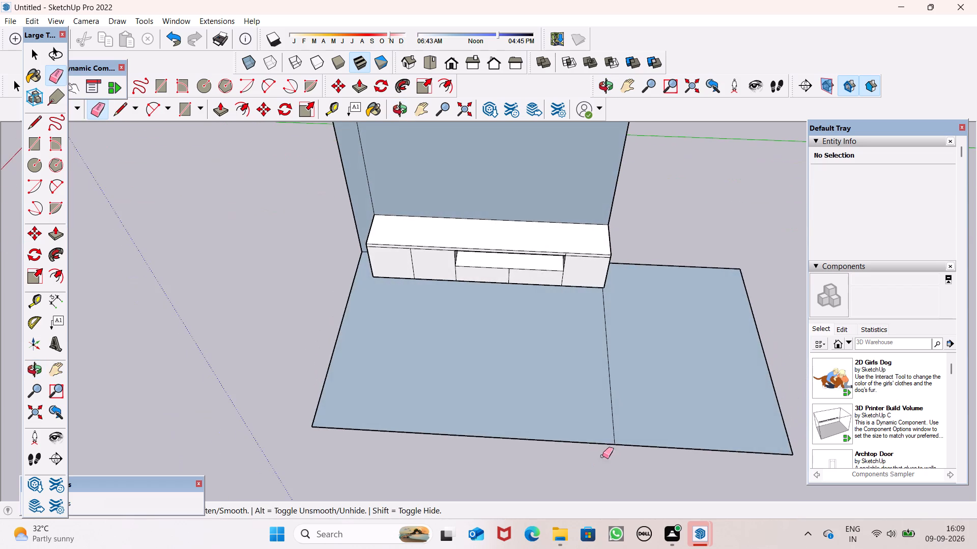
scroll(620, 435, "up", 3)
left_click_drag(620, 400, 606, 404)
key("space")
Draw a vertical line along the blue axis from the back outer corner of the extended floor, rising past the wall's height.
middle_click_drag(586, 385, 456, 400)
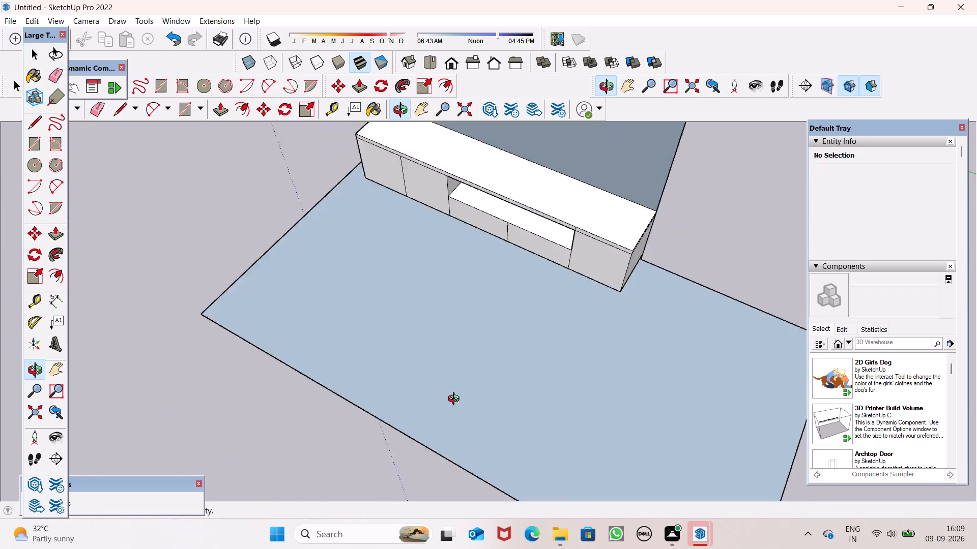
middle_click_drag(456, 400, 347, 284)
scroll(412, 284, "down", 5)
key("space")
scroll(717, 310, "down", 5)
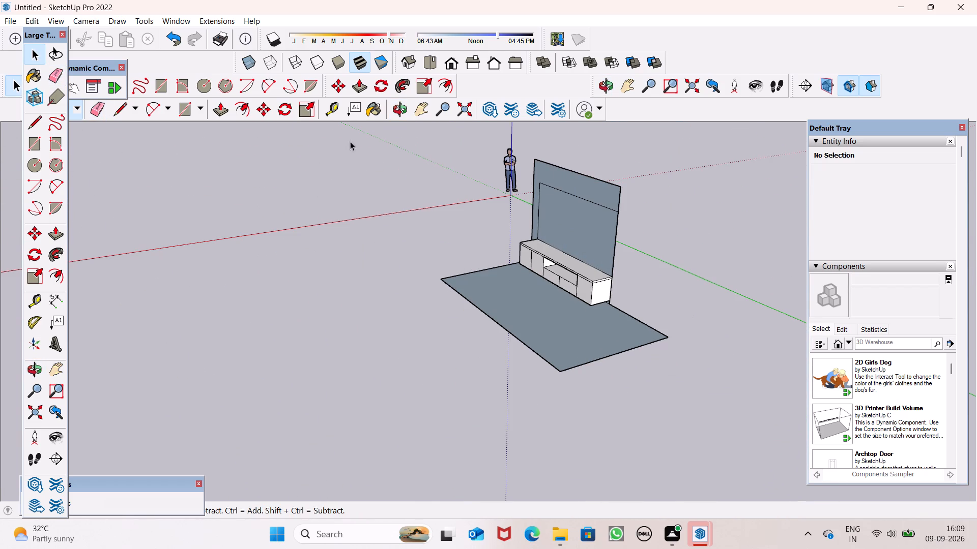
left_click(115, 113)
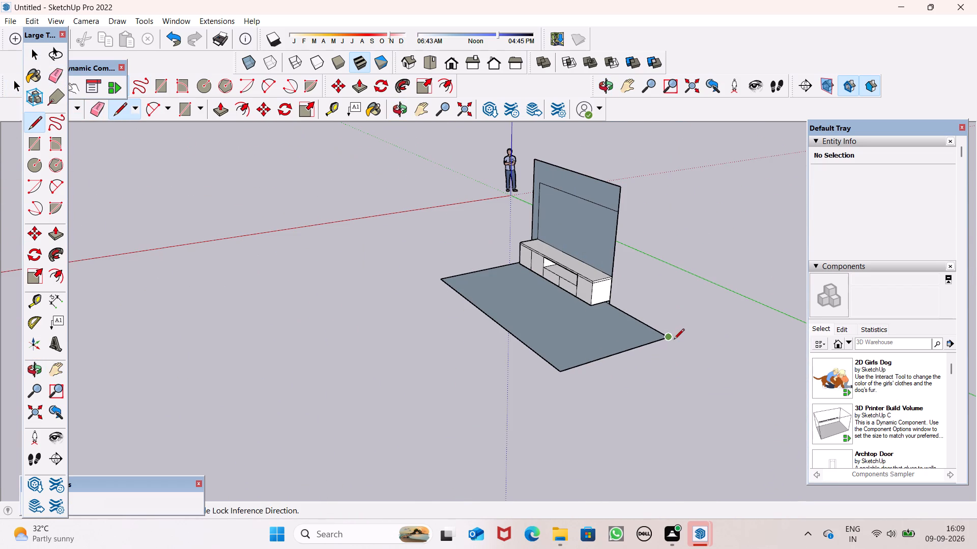
left_click(671, 339)
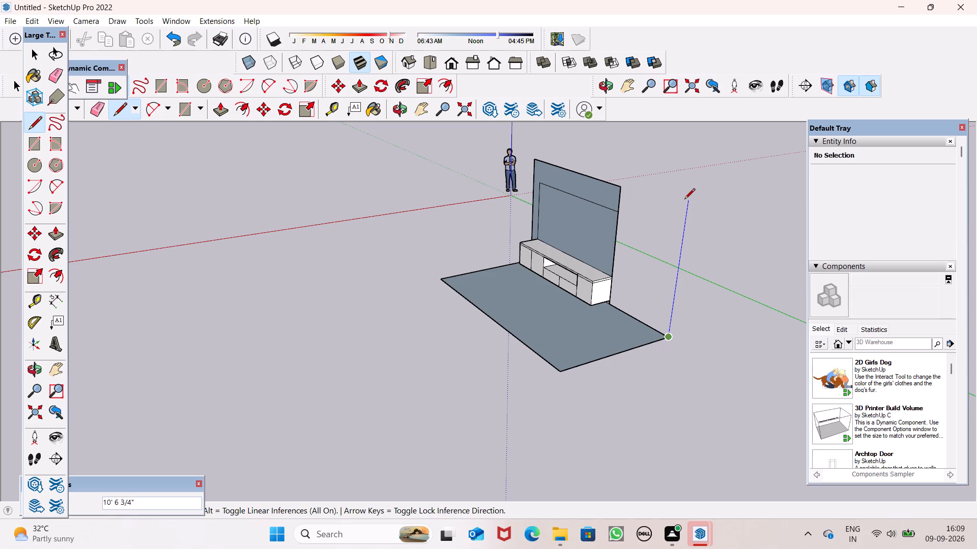
middle_click_drag(709, 236, 594, 288)
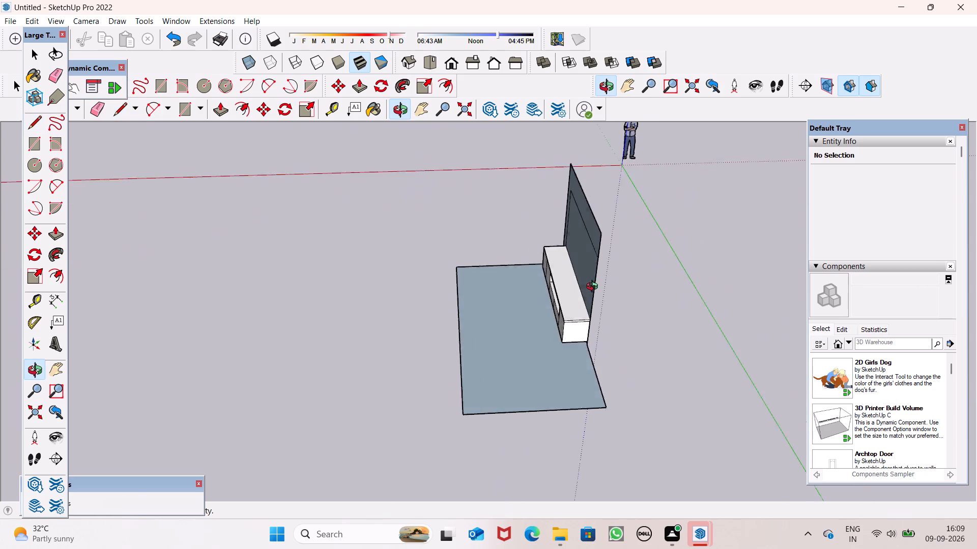
middle_click_drag(594, 288, 584, 293)
scroll(584, 292, "up", 1)
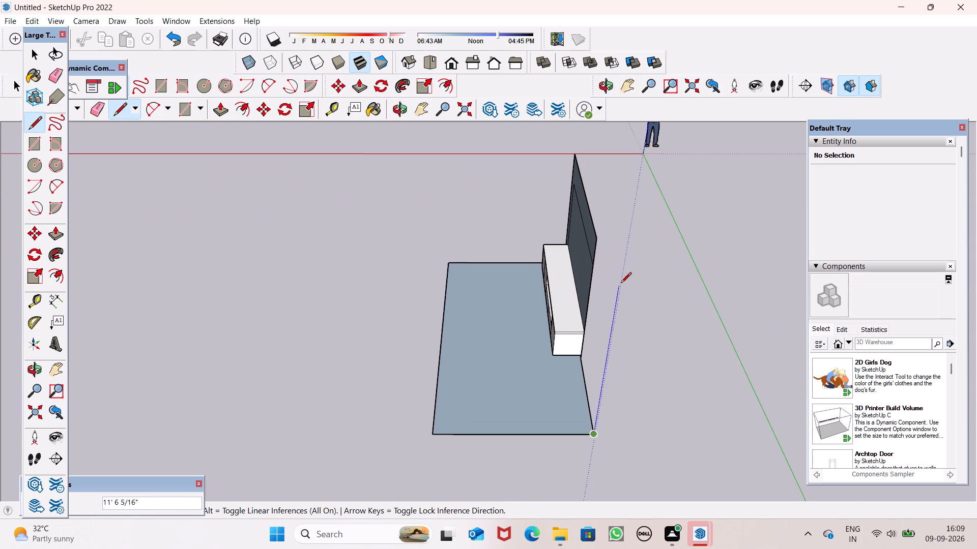
left_click(631, 260)
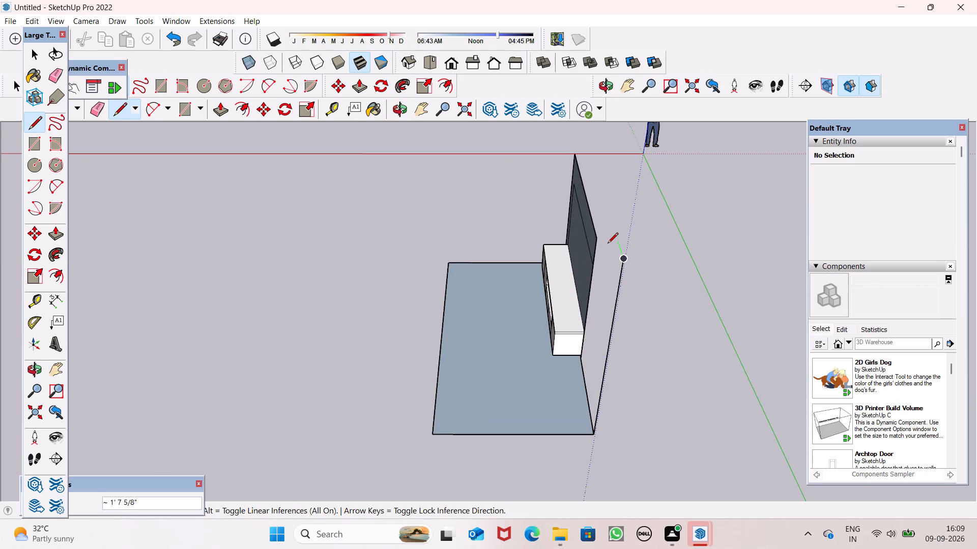
key("space")
Draw a line along the green axis from the back wall's top corner past the new vertical, closing the wall extension.
left_click(120, 108)
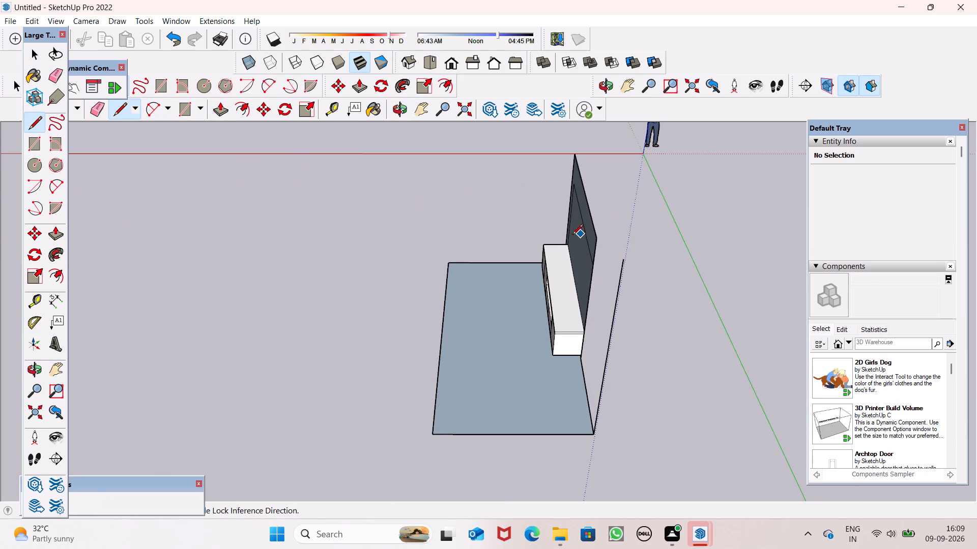
left_click(598, 241)
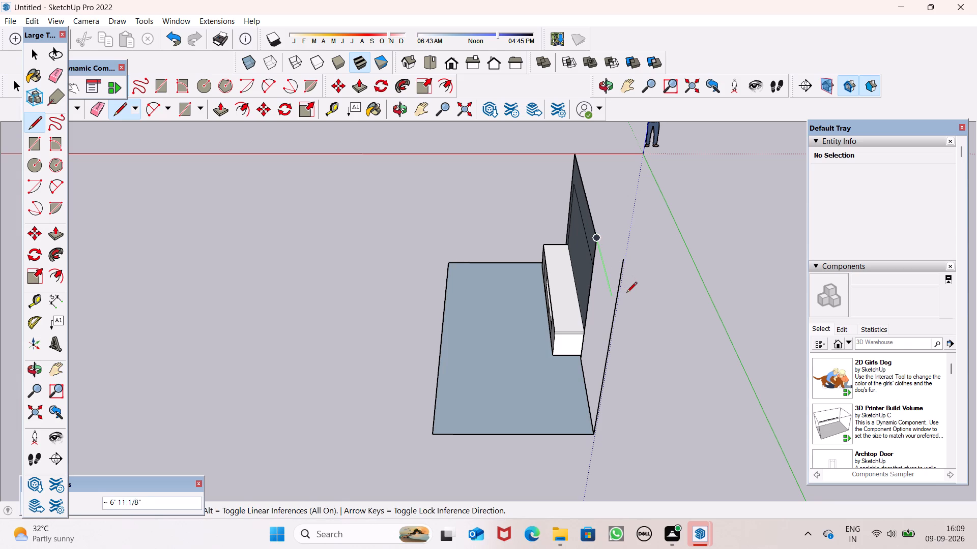
middle_click_drag(630, 316, 796, 280)
left_click(747, 238)
key("space")
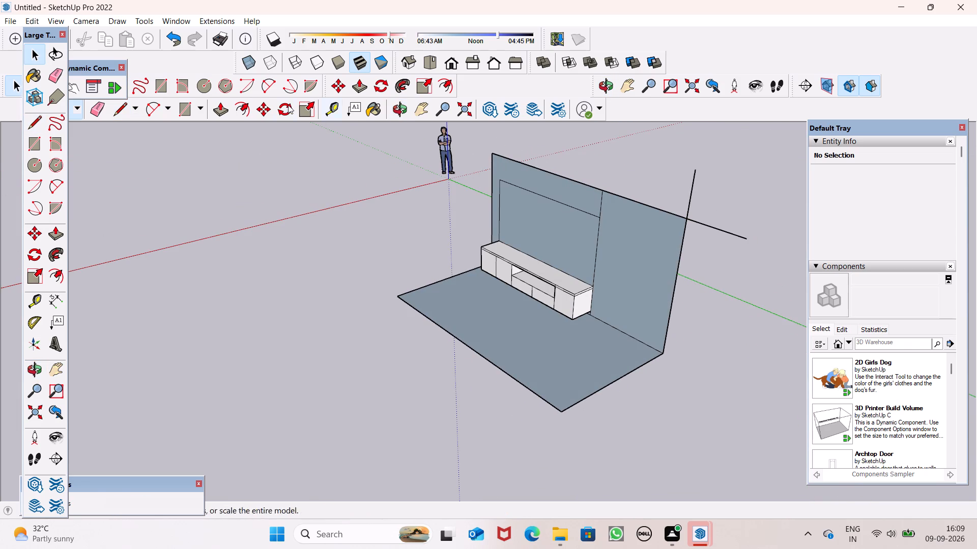
Erase the two overshooting line ends at the top outer corner of the extended wall.
left_click(95, 114)
left_click_drag(638, 143, 689, 188)
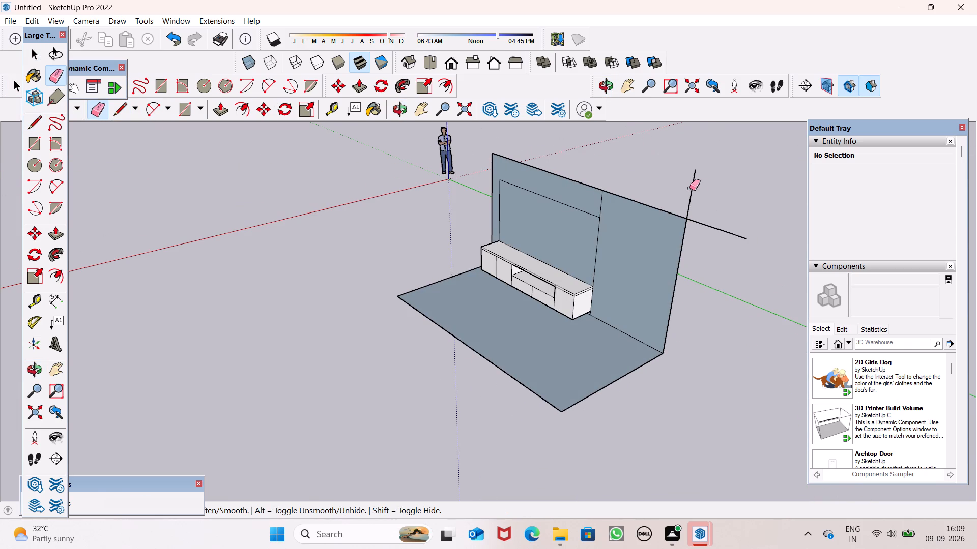
left_click_drag(689, 188, 717, 245)
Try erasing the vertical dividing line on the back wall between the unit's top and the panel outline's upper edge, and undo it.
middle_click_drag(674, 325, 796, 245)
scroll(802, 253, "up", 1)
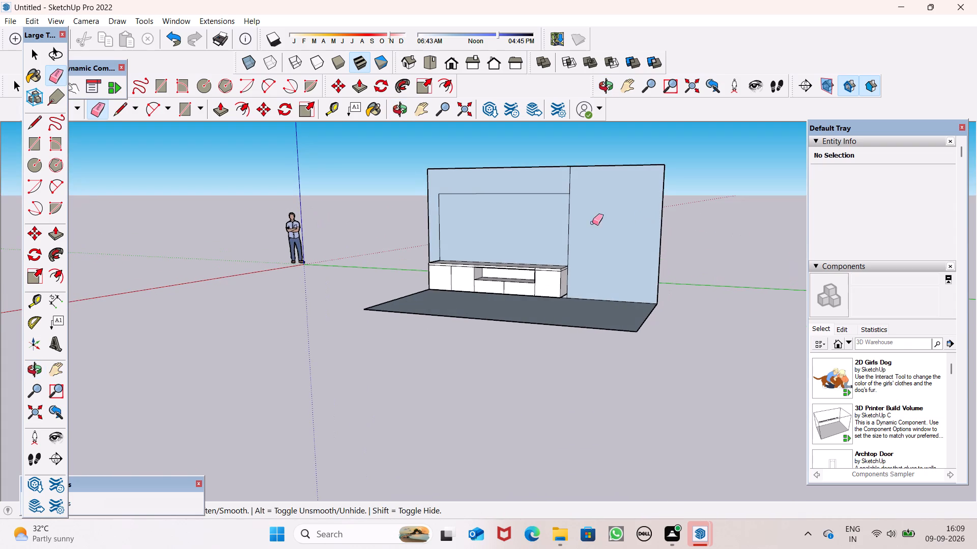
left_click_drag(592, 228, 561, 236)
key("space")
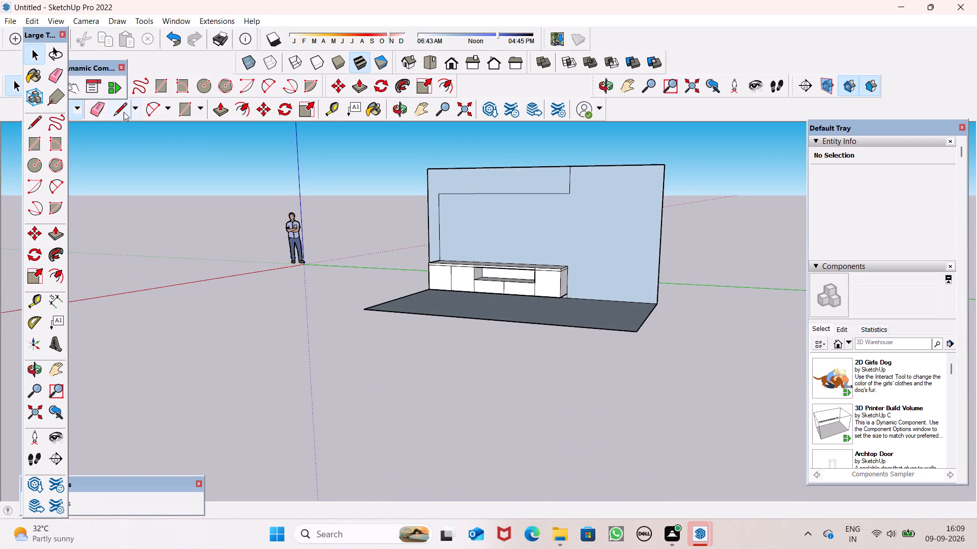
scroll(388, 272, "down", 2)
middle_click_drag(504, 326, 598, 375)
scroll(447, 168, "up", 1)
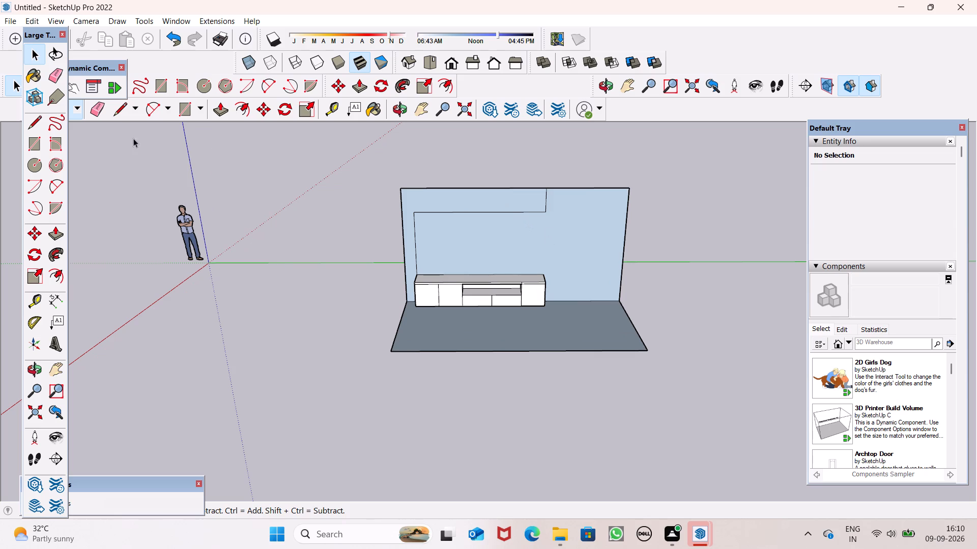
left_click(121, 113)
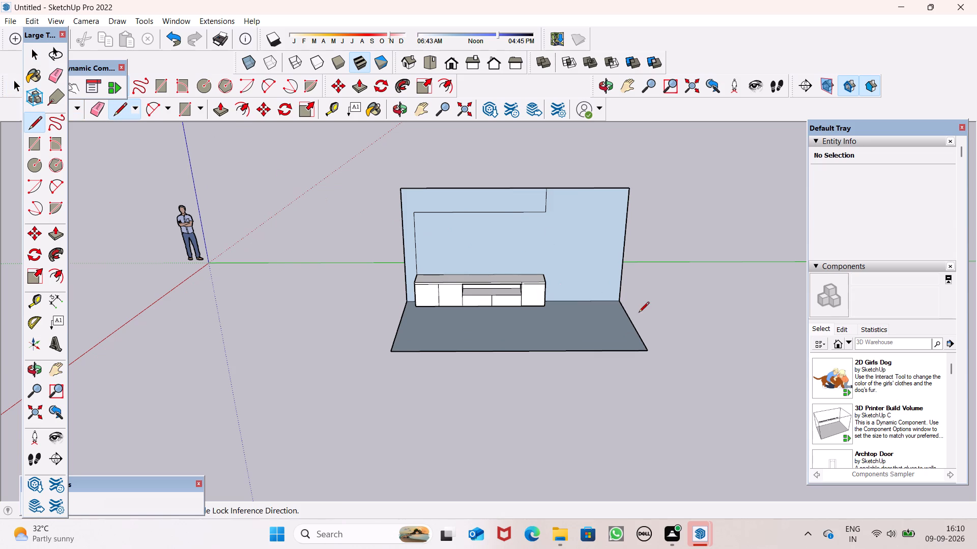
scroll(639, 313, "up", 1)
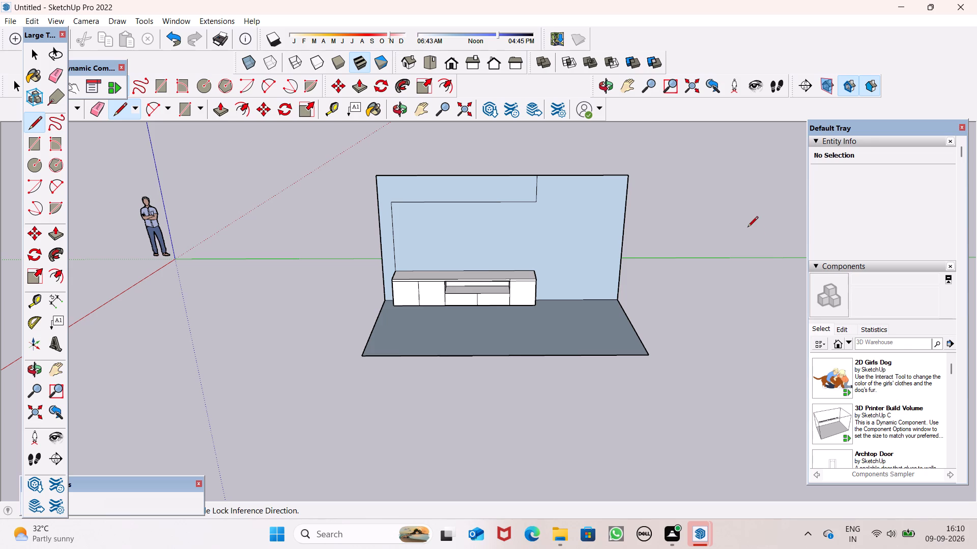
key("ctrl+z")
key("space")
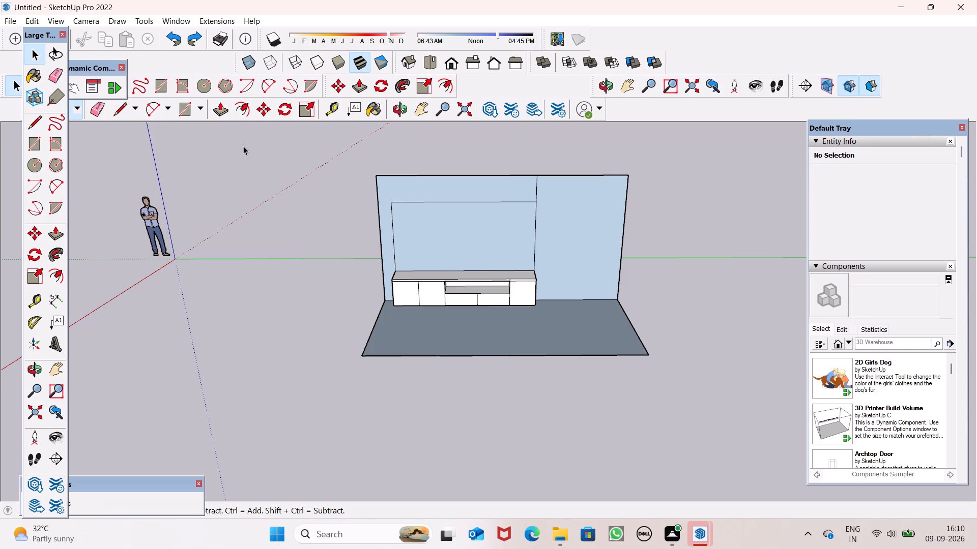
Mark 4' along the back wall's top edge from the dividing line and draw a vertical line from that point down to the floor.
left_click(127, 113)
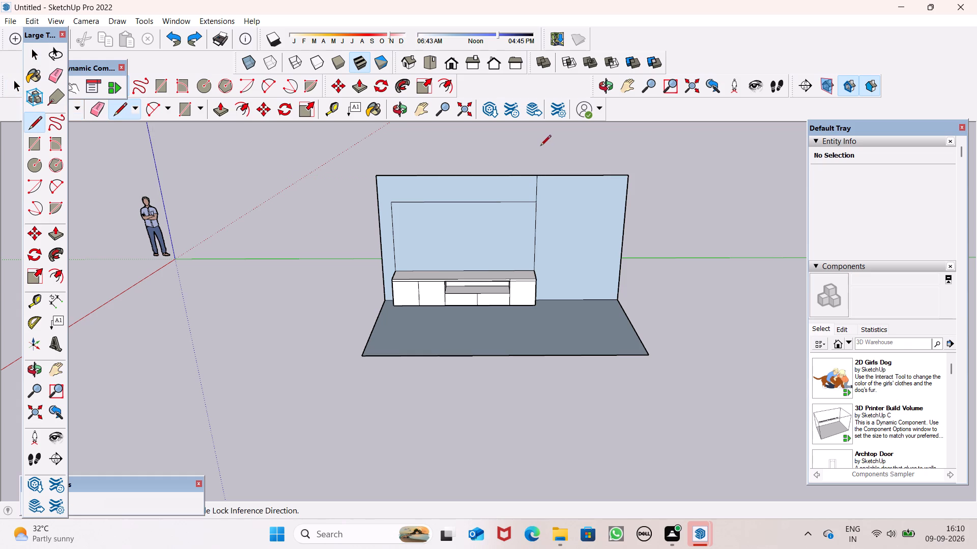
left_click(543, 173)
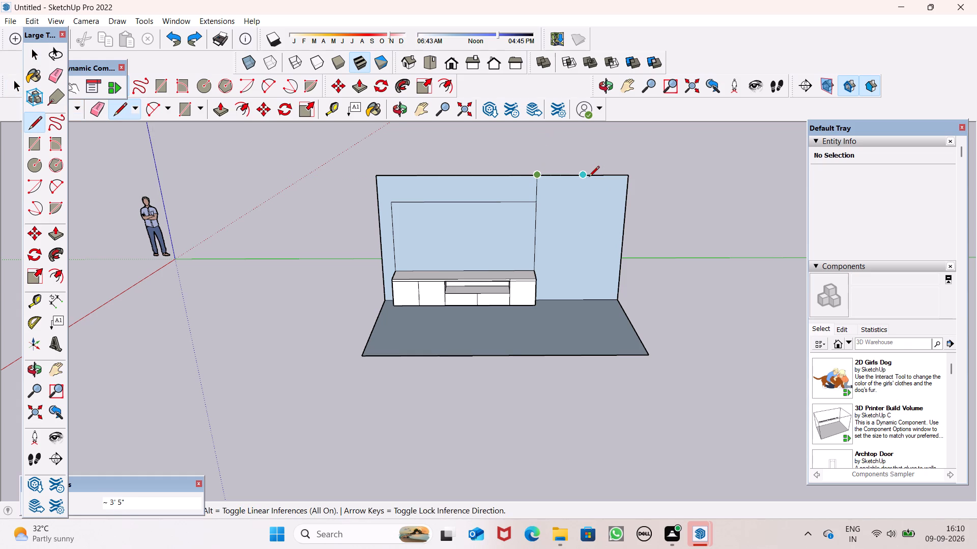
type("4'")
key("Return")
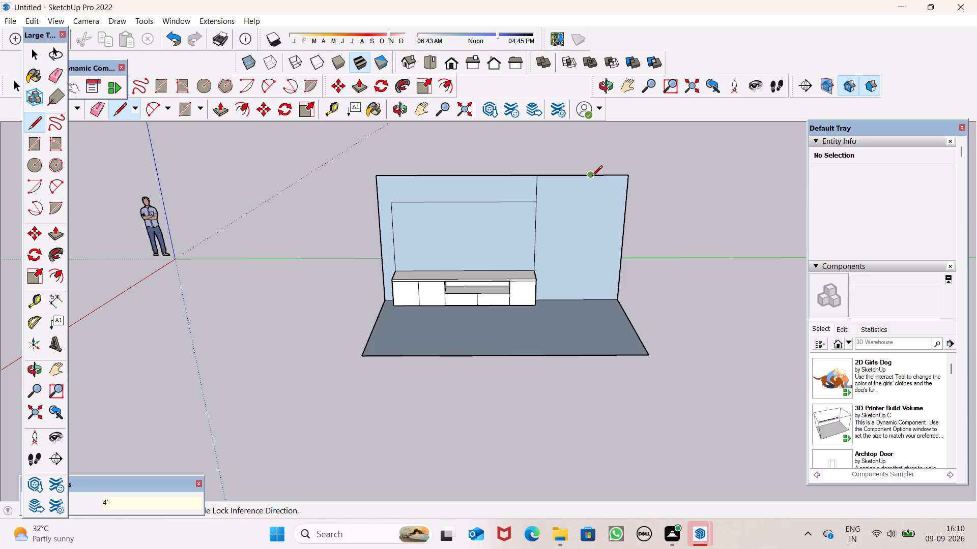
left_click(591, 177)
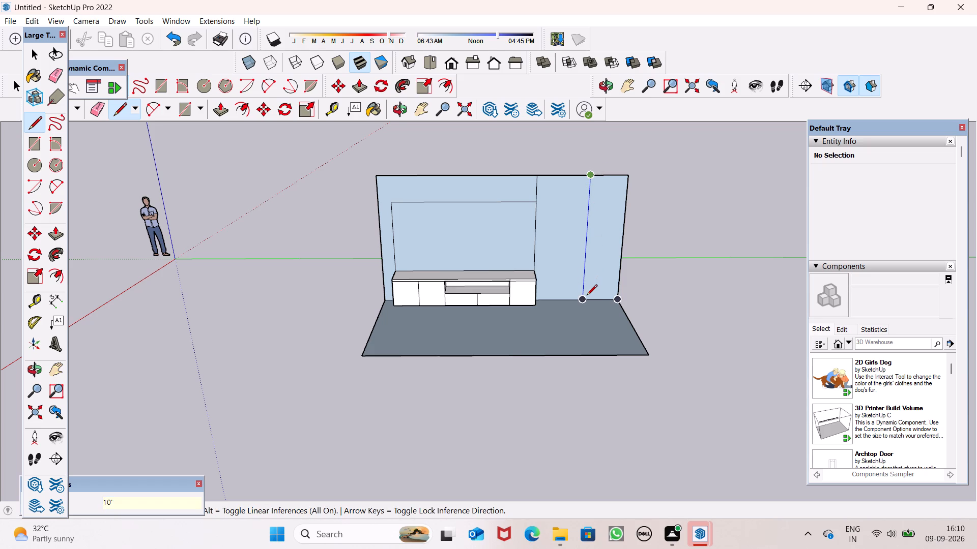
left_click(587, 296)
key("space")
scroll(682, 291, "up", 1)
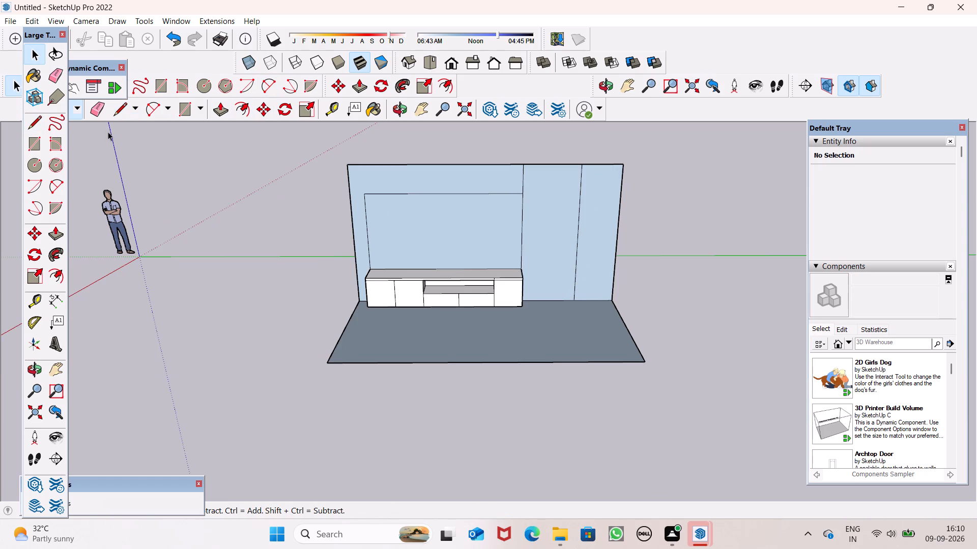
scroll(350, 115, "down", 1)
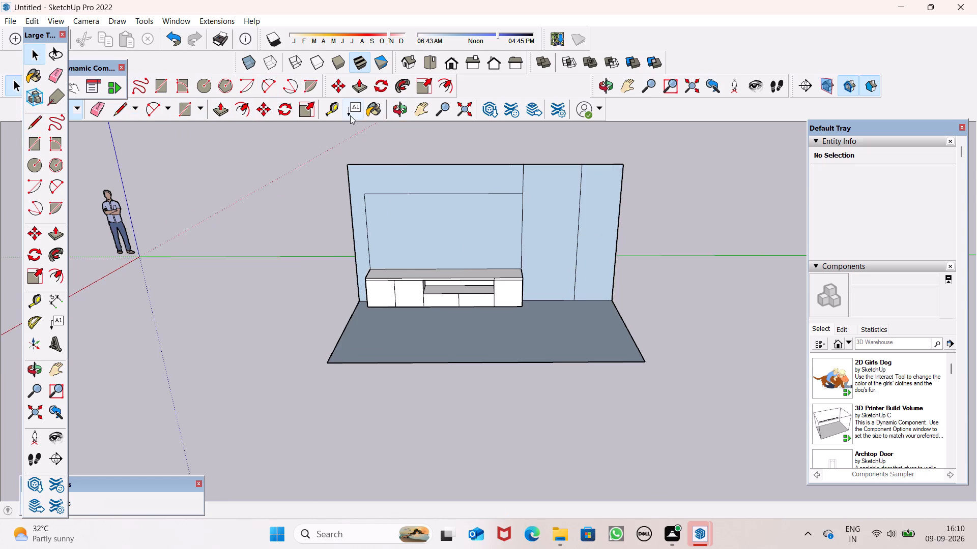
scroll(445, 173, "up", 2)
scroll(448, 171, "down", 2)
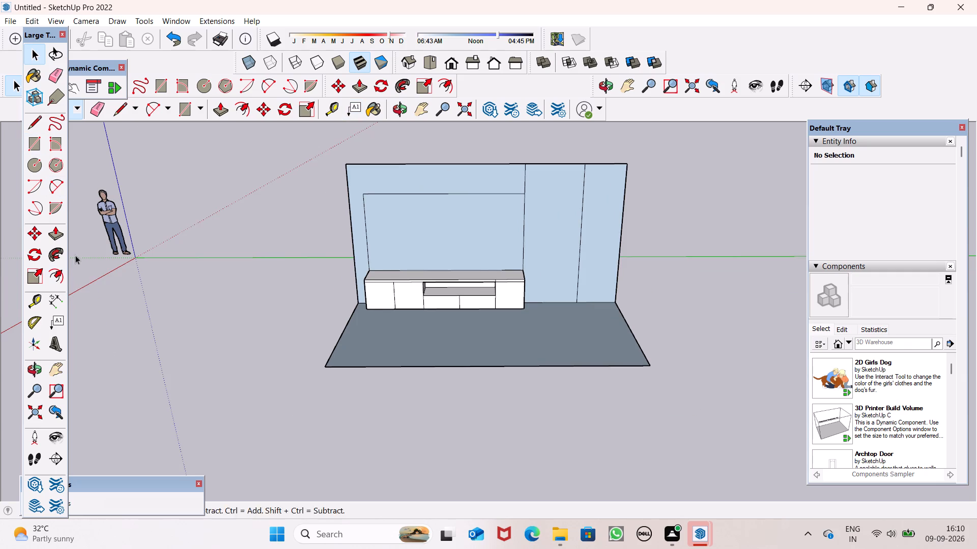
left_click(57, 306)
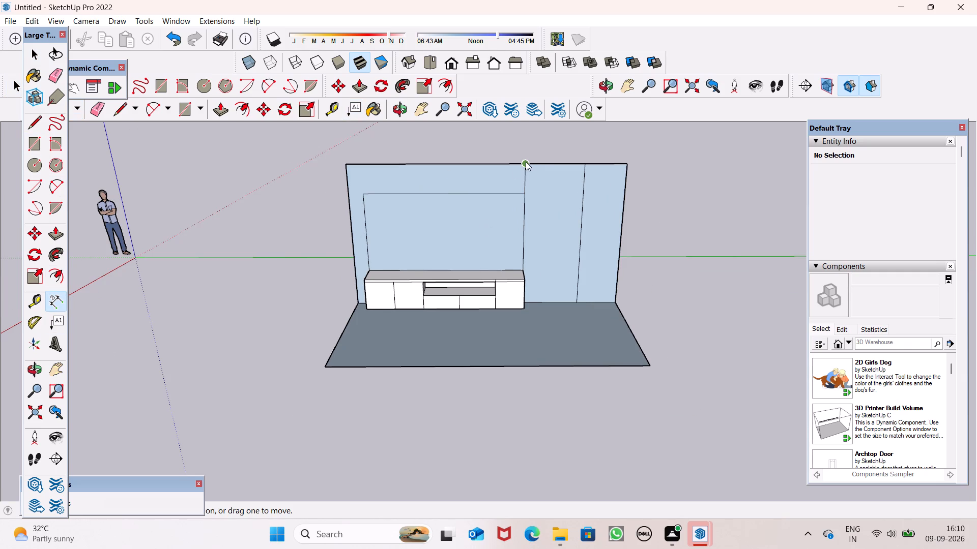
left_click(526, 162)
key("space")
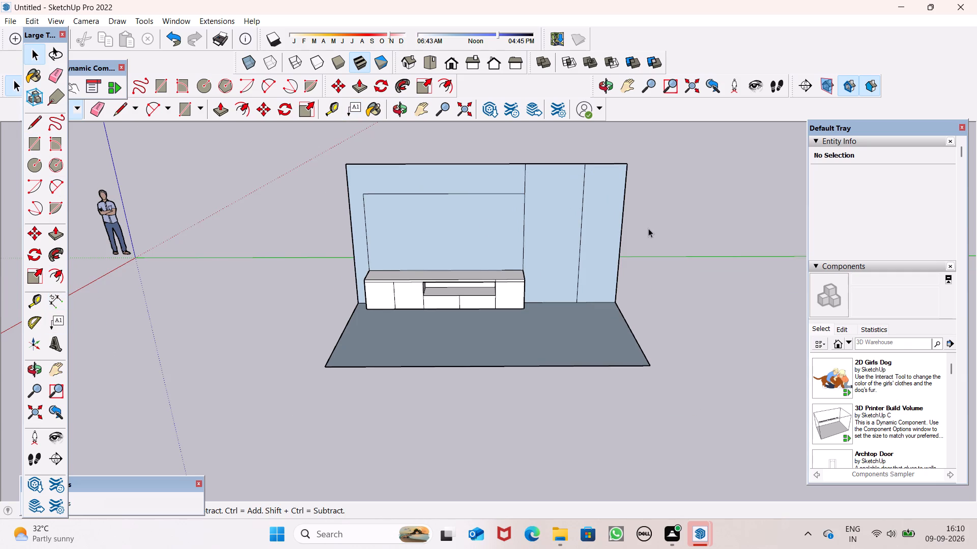
Examine the TV unit and the newly divided wall extension from several angles and distances.
scroll(639, 251, "up", 7)
middle_click_drag(637, 276, 600, 351)
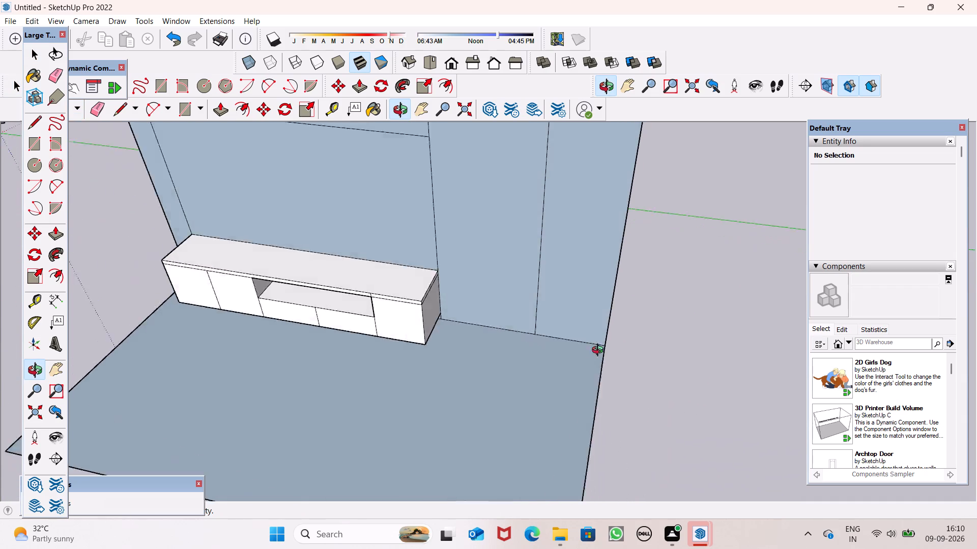
middle_click_drag(600, 351, 635, 342)
scroll(644, 318, "down", 6)
middle_click_drag(638, 323, 642, 289)
scroll(643, 320, "up", 1)
scroll(630, 278, "up", 1)
scroll(507, 222, "down", 2)
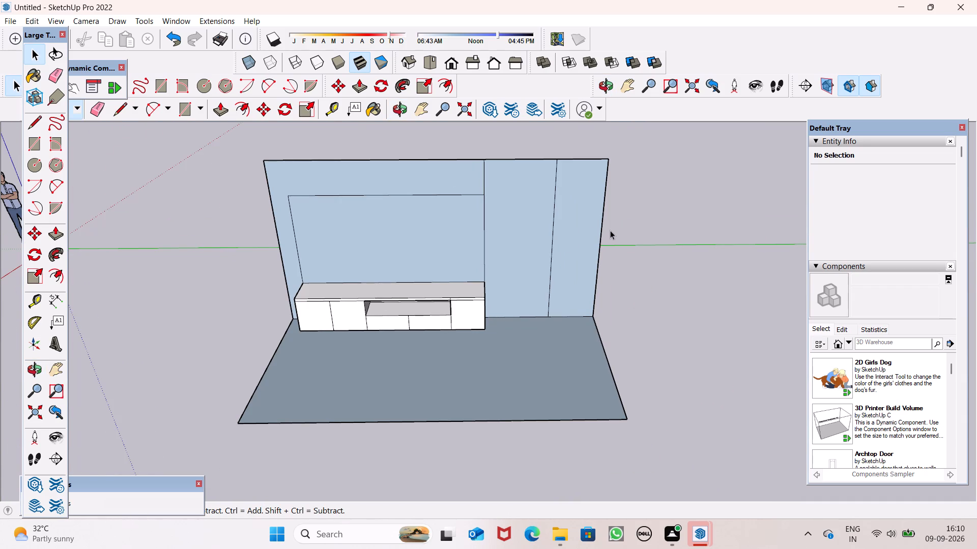
scroll(570, 227, "up", 5)
scroll(560, 226, "down", 5)
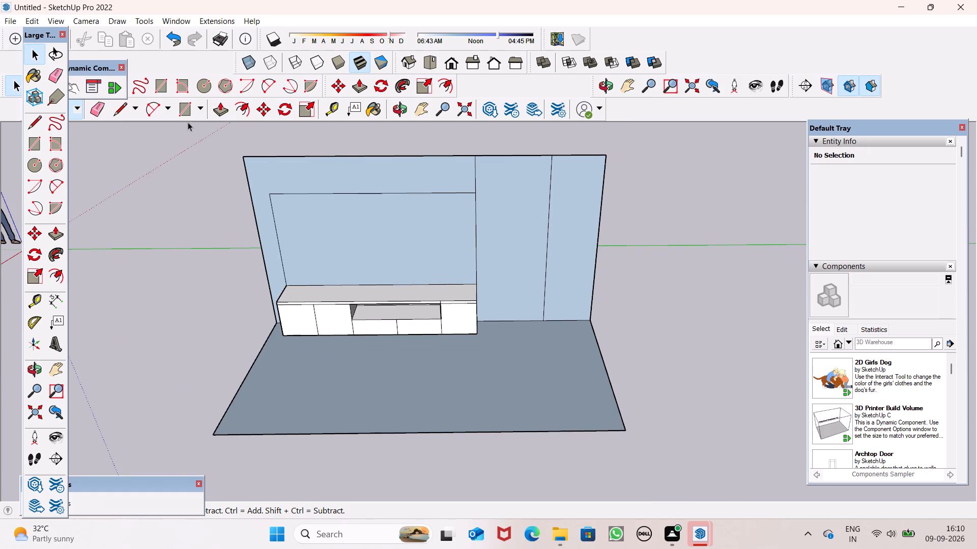
scroll(184, 126, "up", 2)
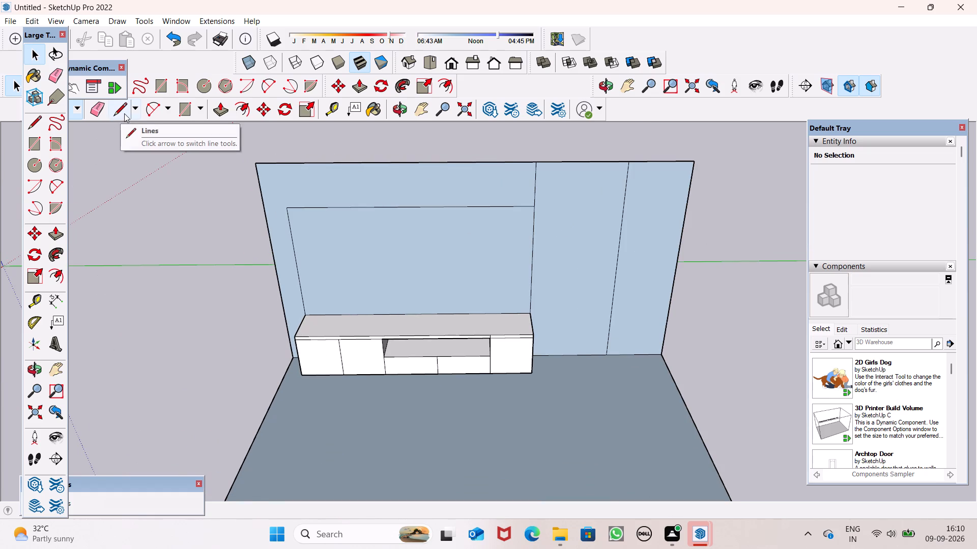
scroll(124, 113, "down", 2)
scroll(516, 291, "down", 4)
Draw a 10' line along the red axis from the new vertical line's foot across the floor to its front edge.
middle_click_drag(655, 374, 586, 375)
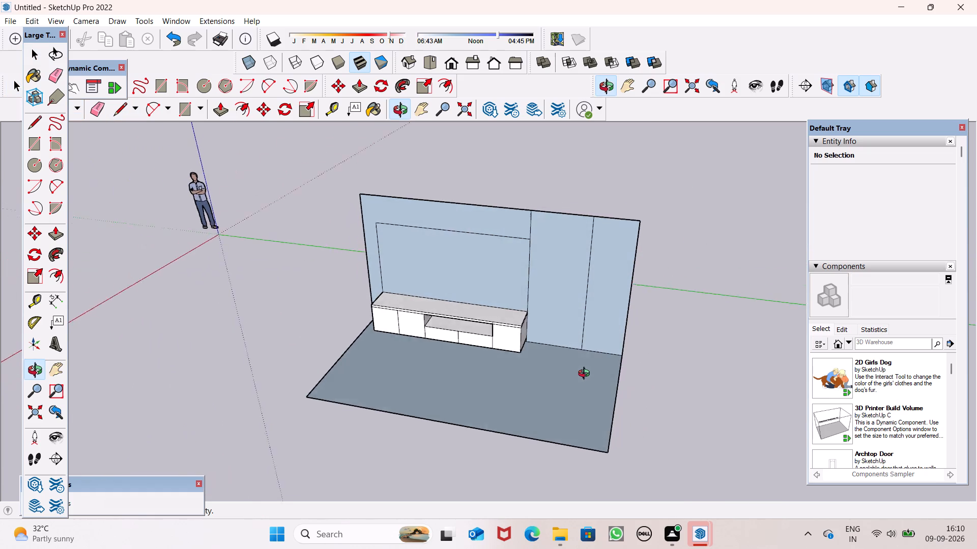
middle_click_drag(586, 375, 613, 338)
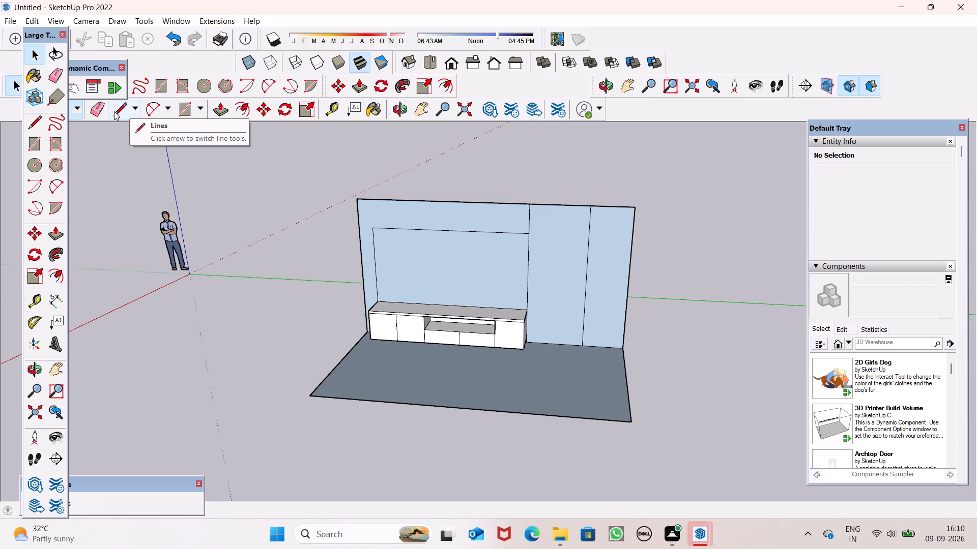
left_click(114, 111)
left_click_drag(583, 347, 582, 353)
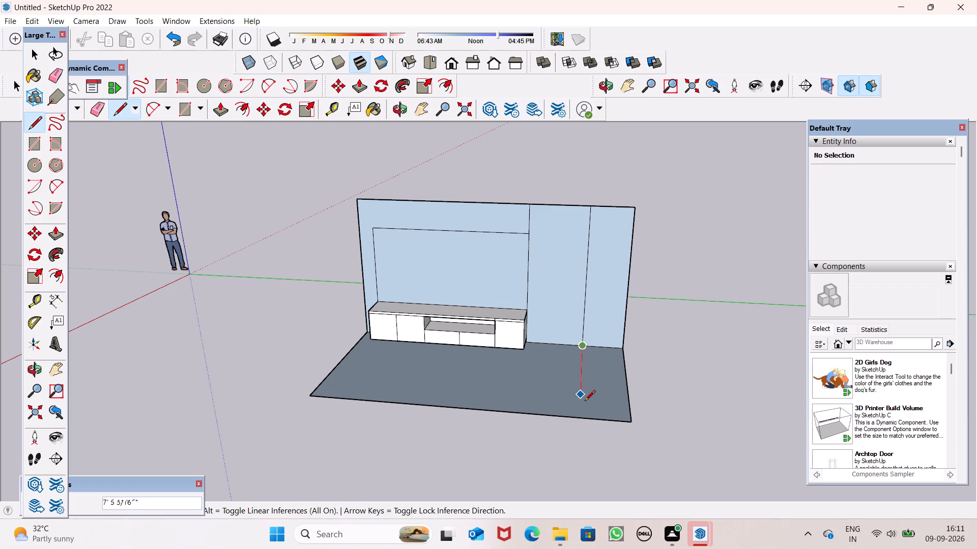
left_click(582, 410)
key("ctrl+z")
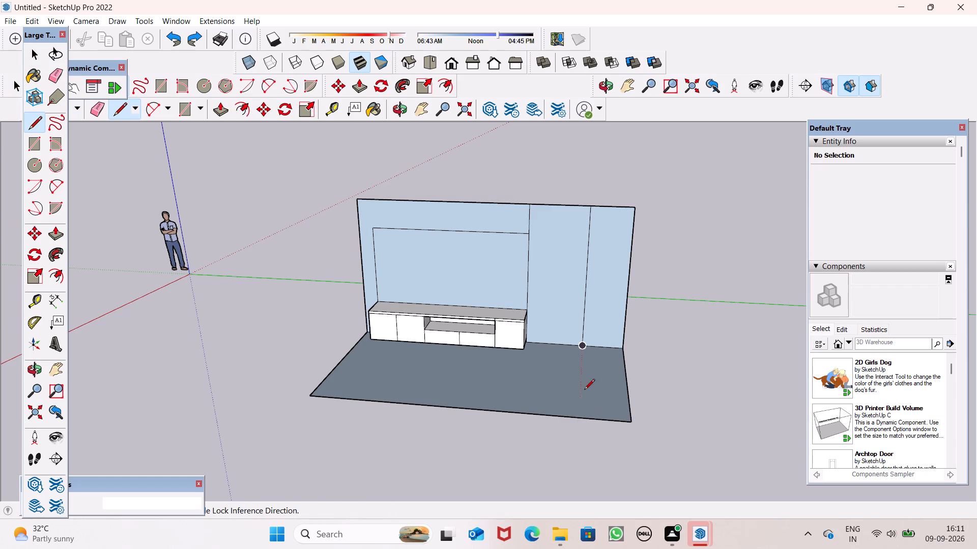
left_click(585, 349)
left_click(585, 419)
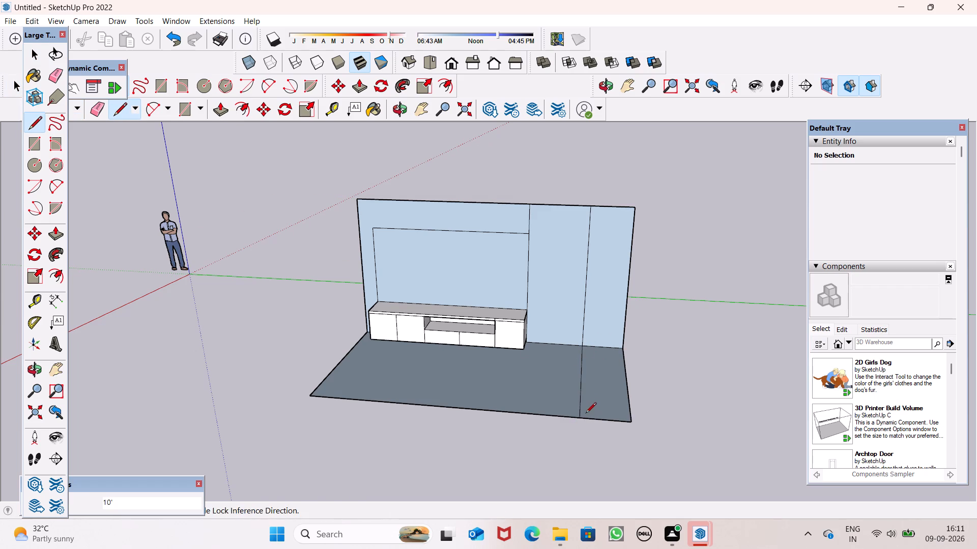
key("space")
Erase the outer edges of the surplus wall and floor strips beyond the new dividing lines.
left_click(101, 114)
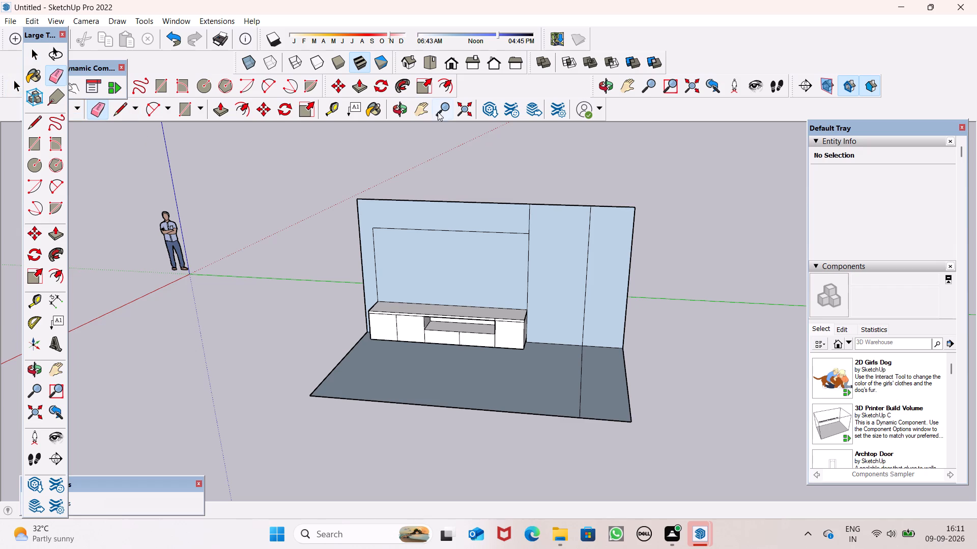
left_click_drag(609, 198, 615, 260)
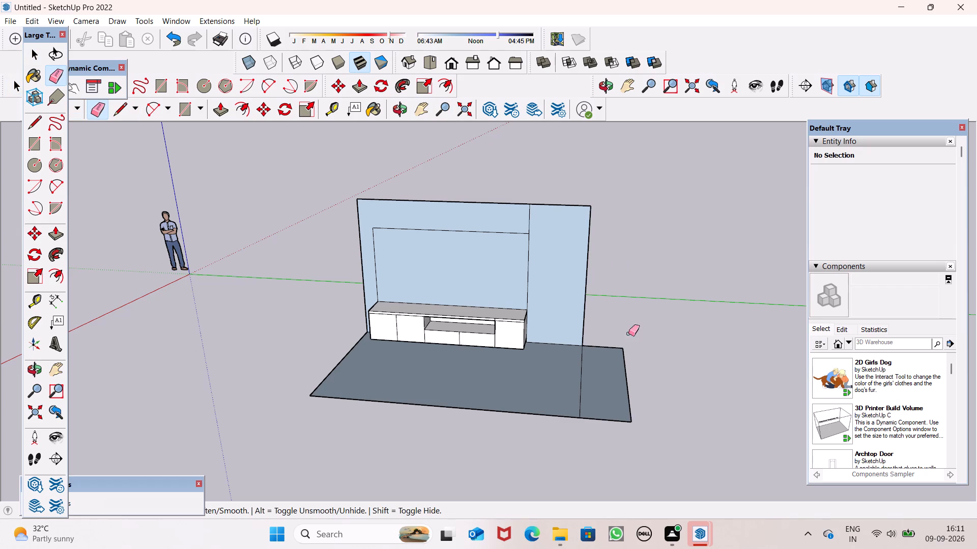
left_click_drag(628, 339, 612, 343)
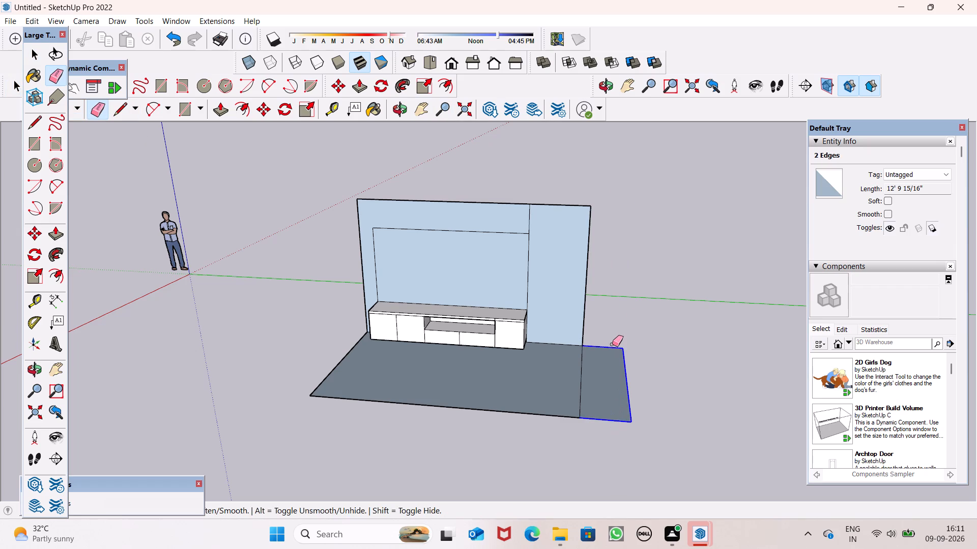
key("space")
key("space")
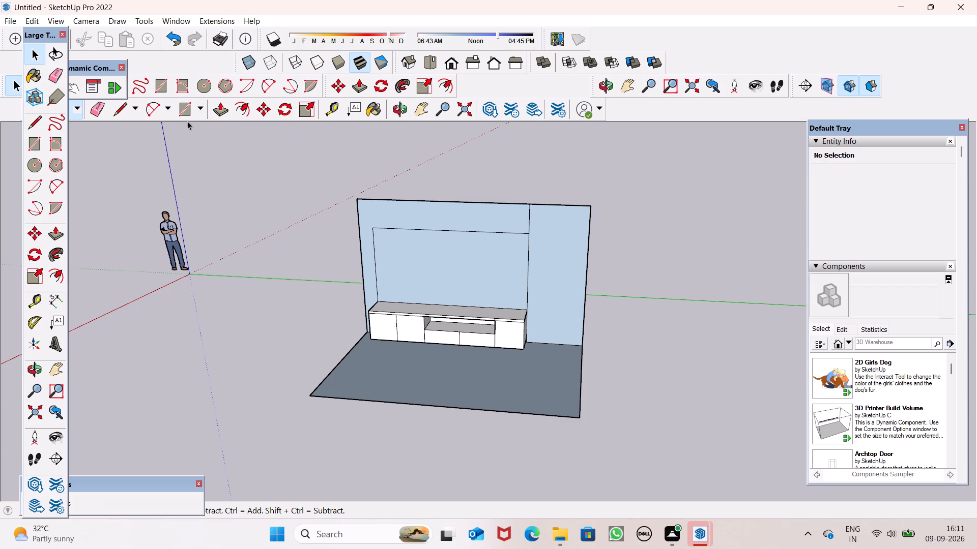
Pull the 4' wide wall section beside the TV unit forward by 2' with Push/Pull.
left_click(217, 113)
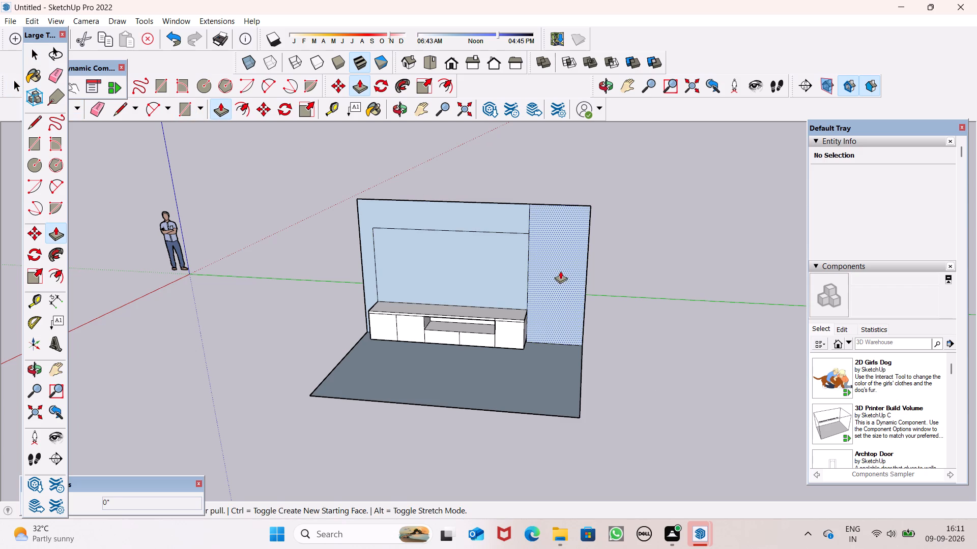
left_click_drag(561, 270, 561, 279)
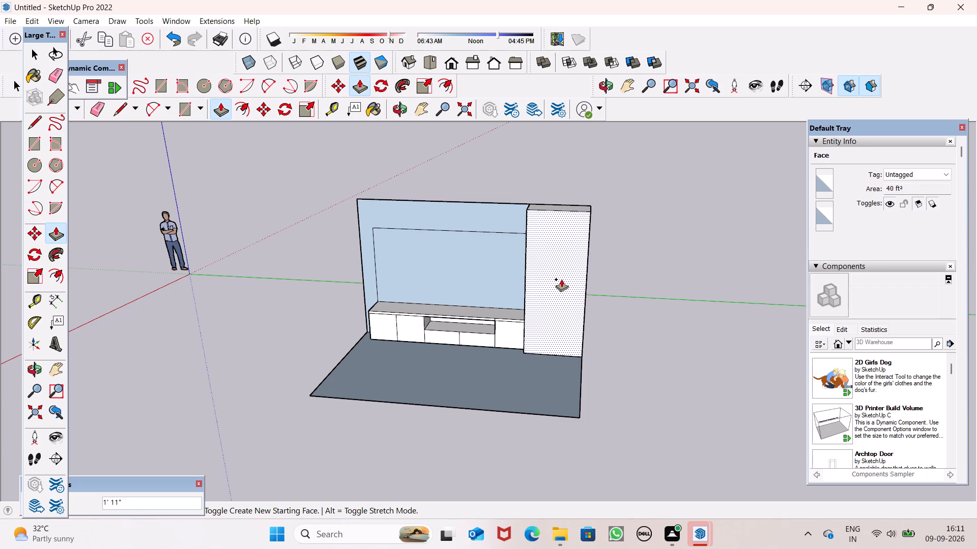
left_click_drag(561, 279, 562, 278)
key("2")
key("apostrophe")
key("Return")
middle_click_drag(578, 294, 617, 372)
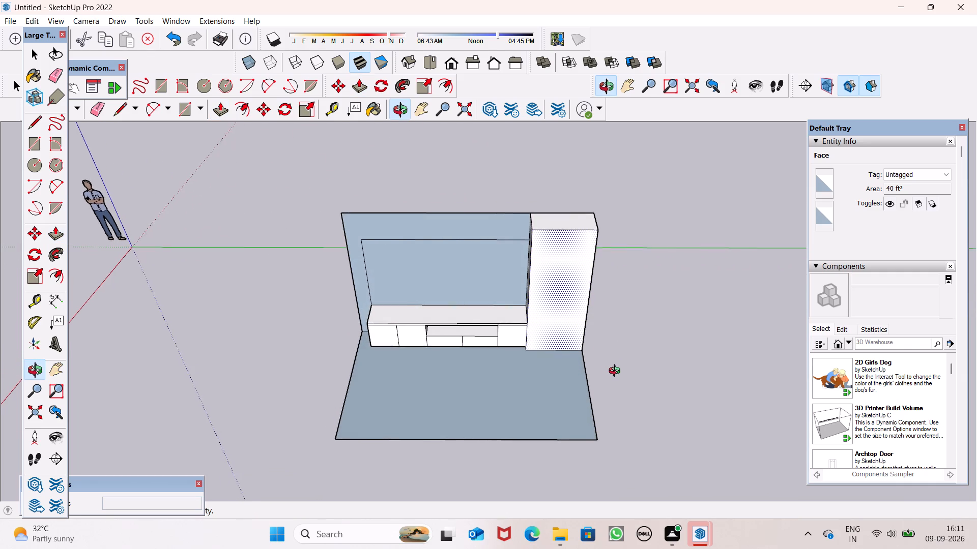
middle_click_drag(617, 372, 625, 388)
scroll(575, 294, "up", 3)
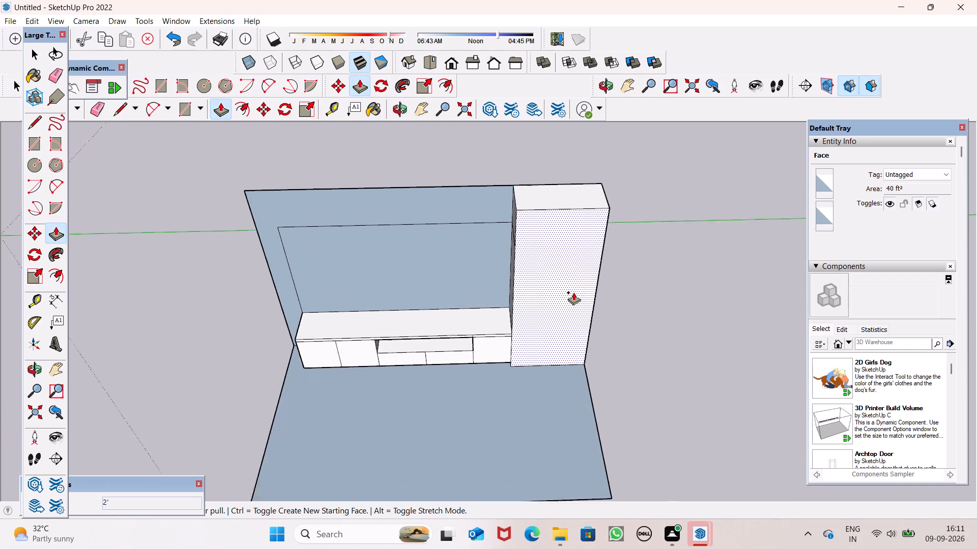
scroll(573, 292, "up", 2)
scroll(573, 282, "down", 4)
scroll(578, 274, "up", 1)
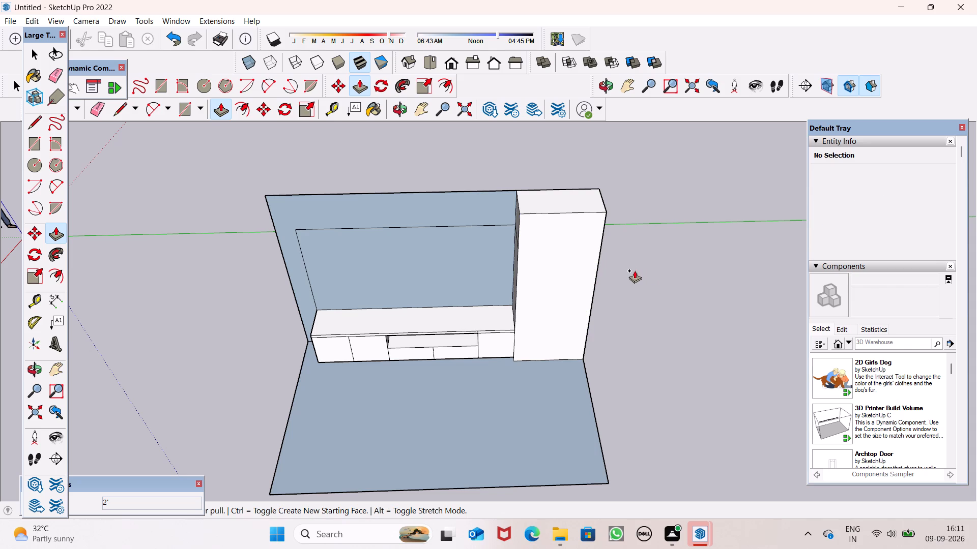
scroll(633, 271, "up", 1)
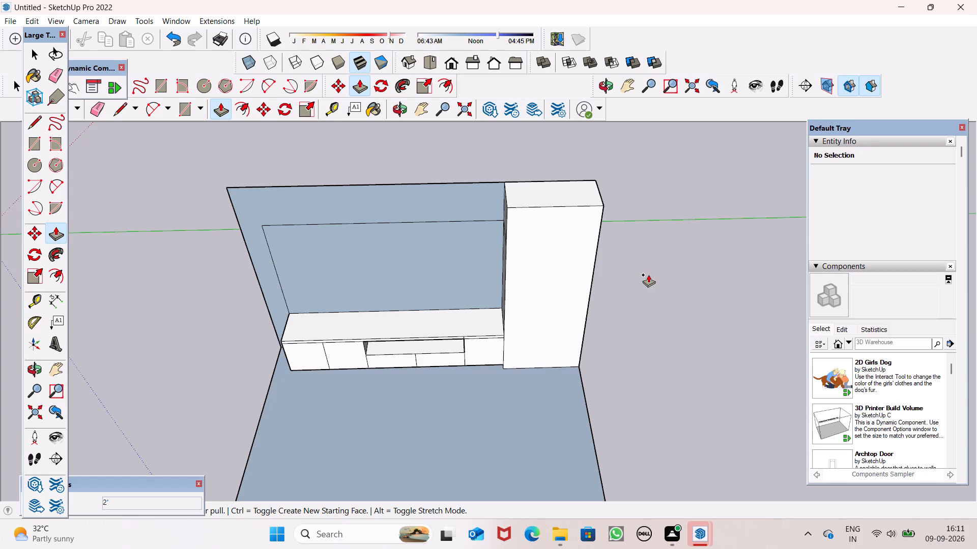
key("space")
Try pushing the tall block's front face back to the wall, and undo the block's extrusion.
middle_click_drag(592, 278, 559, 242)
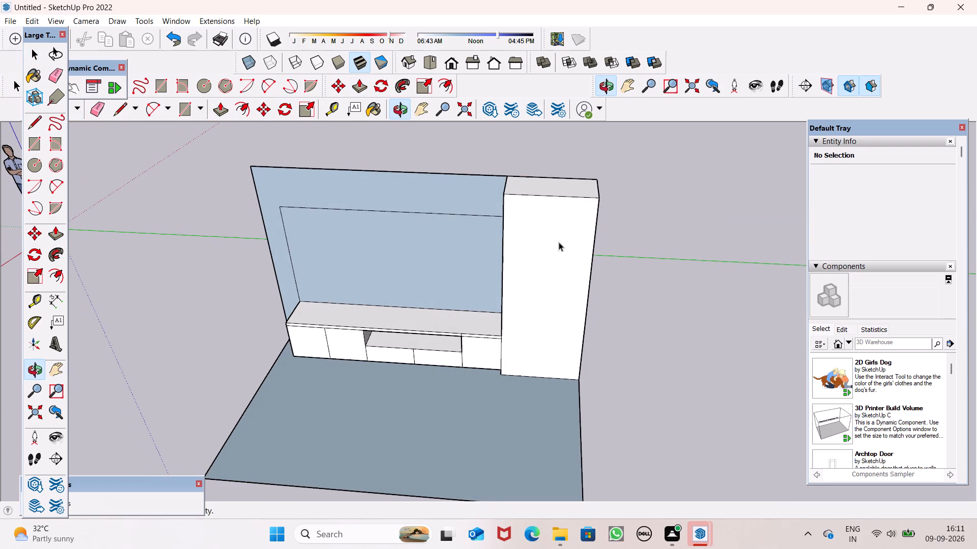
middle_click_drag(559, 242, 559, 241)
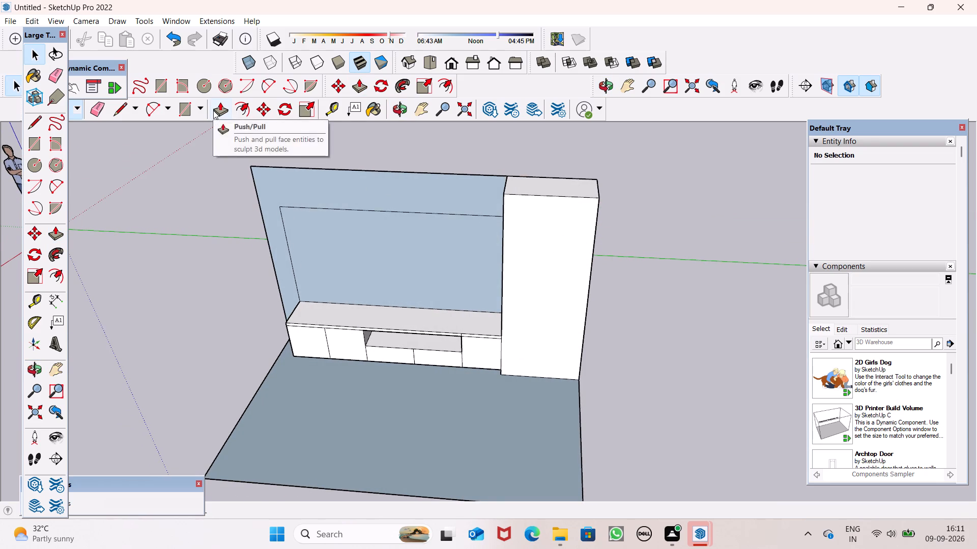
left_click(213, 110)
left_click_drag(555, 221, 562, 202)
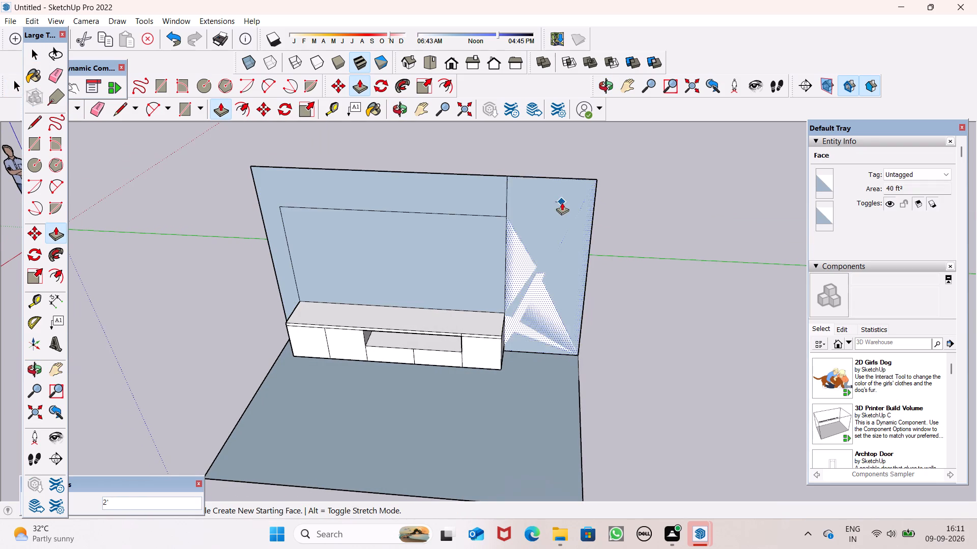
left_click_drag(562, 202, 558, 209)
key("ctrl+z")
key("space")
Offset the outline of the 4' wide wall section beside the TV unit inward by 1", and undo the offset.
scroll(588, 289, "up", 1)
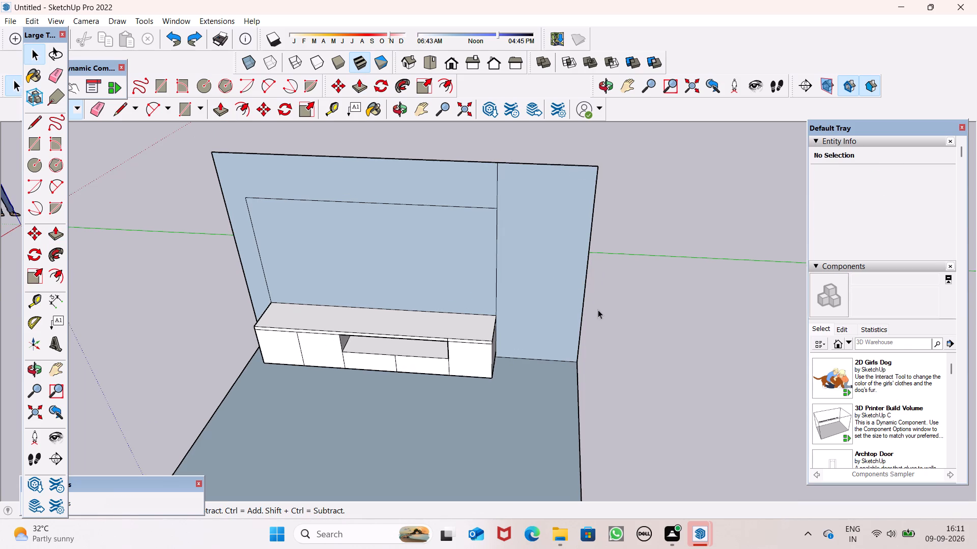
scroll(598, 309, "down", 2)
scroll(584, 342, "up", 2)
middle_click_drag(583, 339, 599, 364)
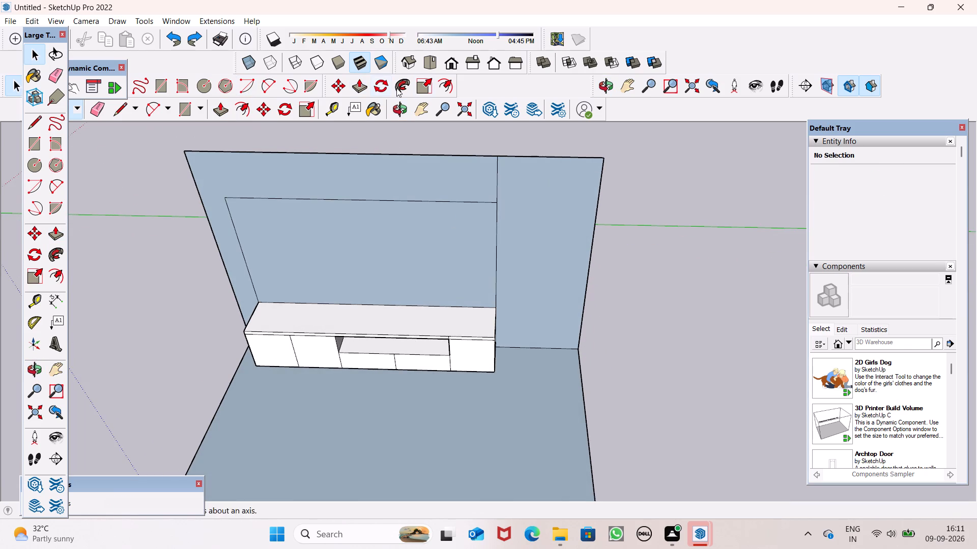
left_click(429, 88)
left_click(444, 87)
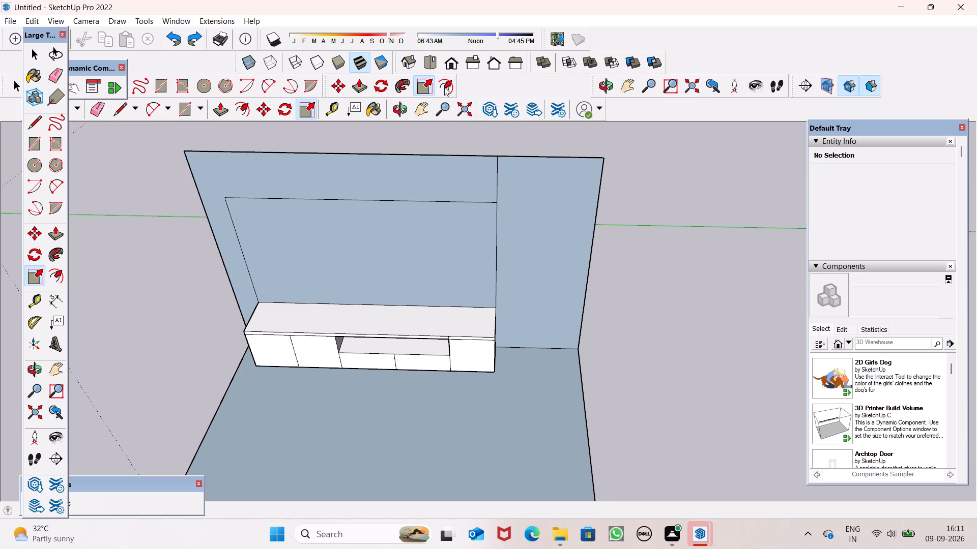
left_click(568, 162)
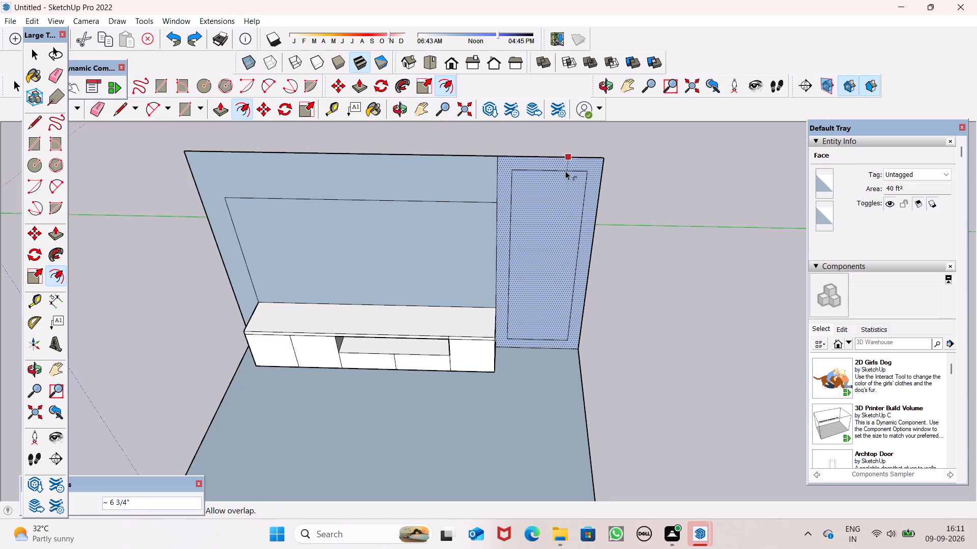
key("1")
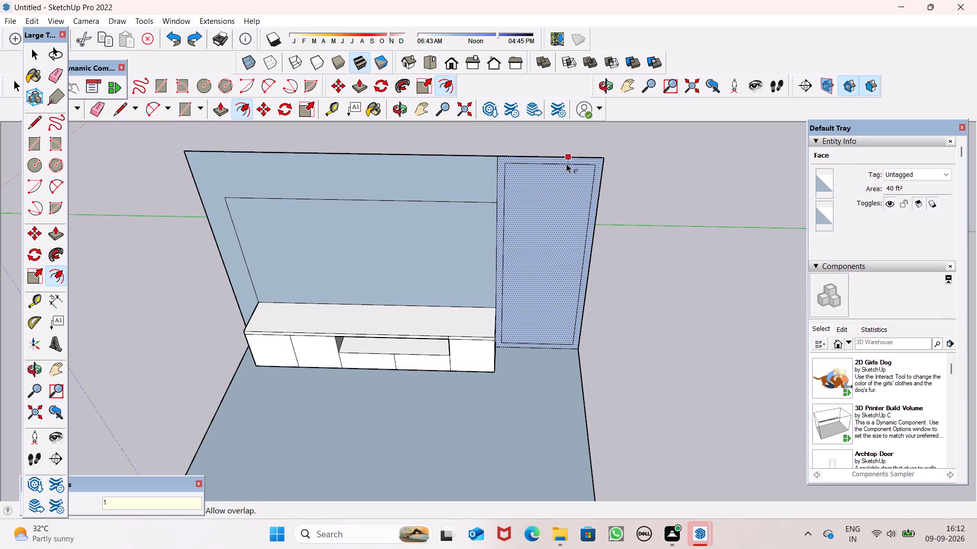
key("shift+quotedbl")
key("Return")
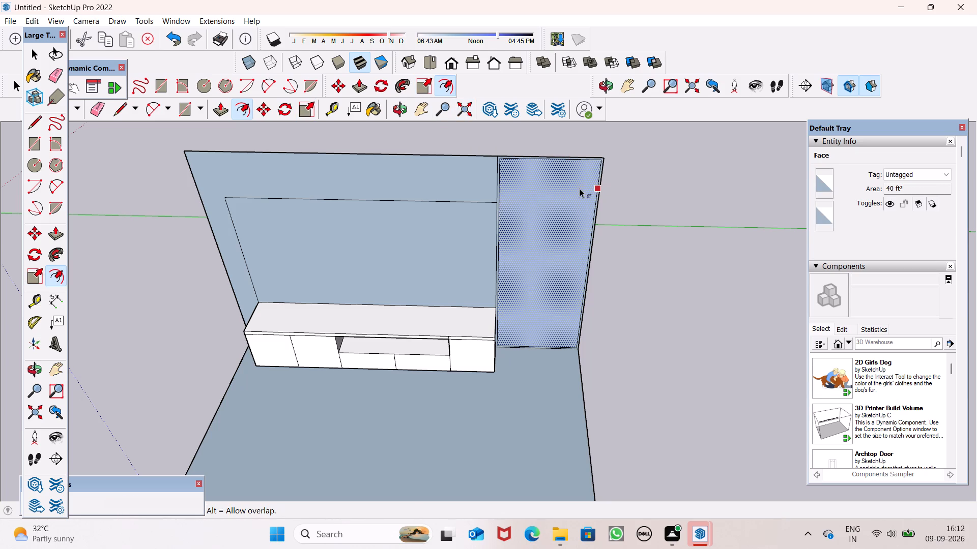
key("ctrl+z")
Offset the outline of the 4' wide wall section inward by 2" to form a border.
left_click_drag(581, 160, 580, 166)
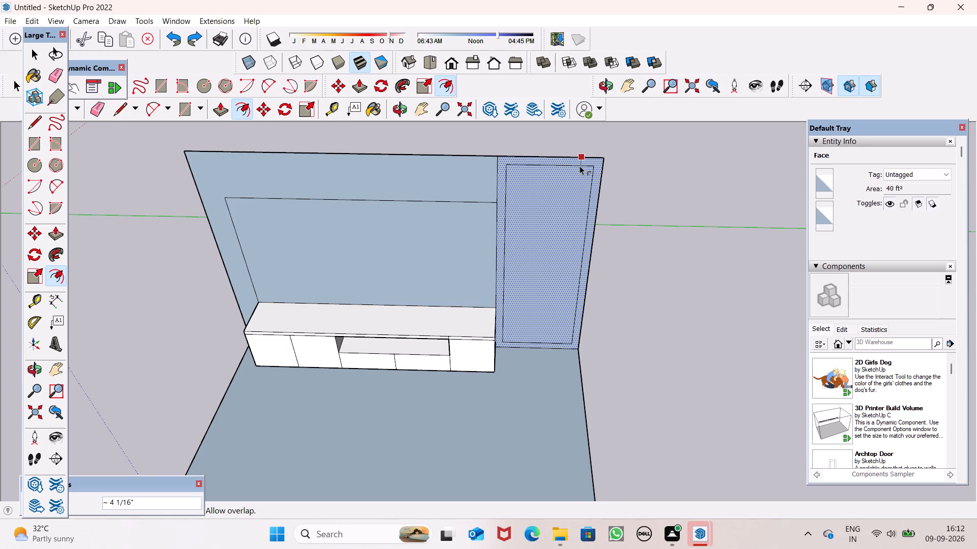
left_click_drag(580, 166, 580, 166)
key("2")
key("shift+quotedbl")
key("Return")
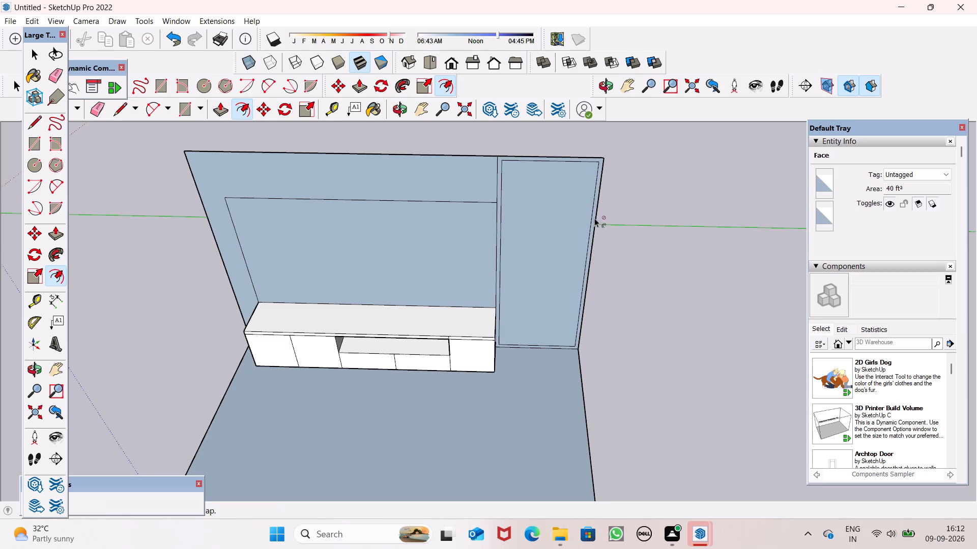
scroll(604, 219, "down", 2)
middle_click_drag(605, 233, 598, 206)
scroll(601, 191, "up", 3)
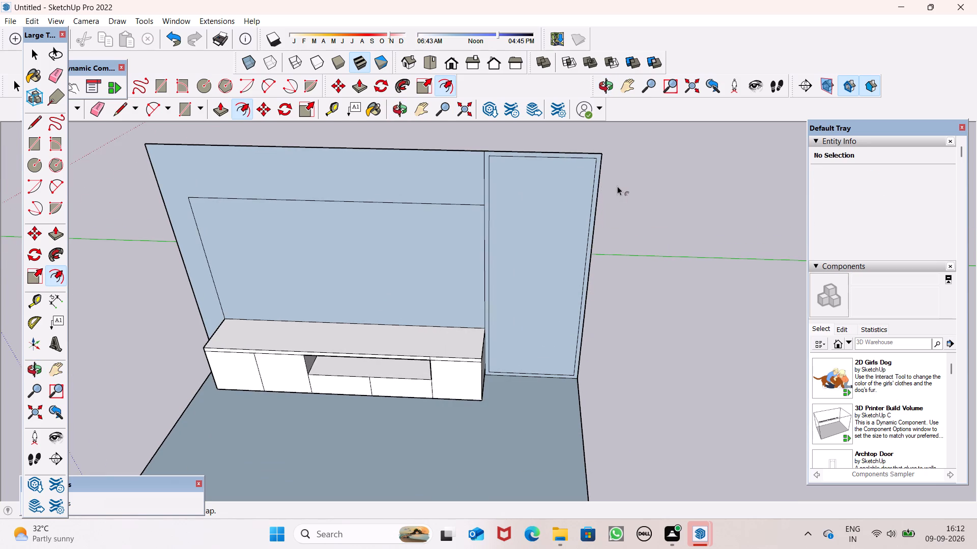
key("space")
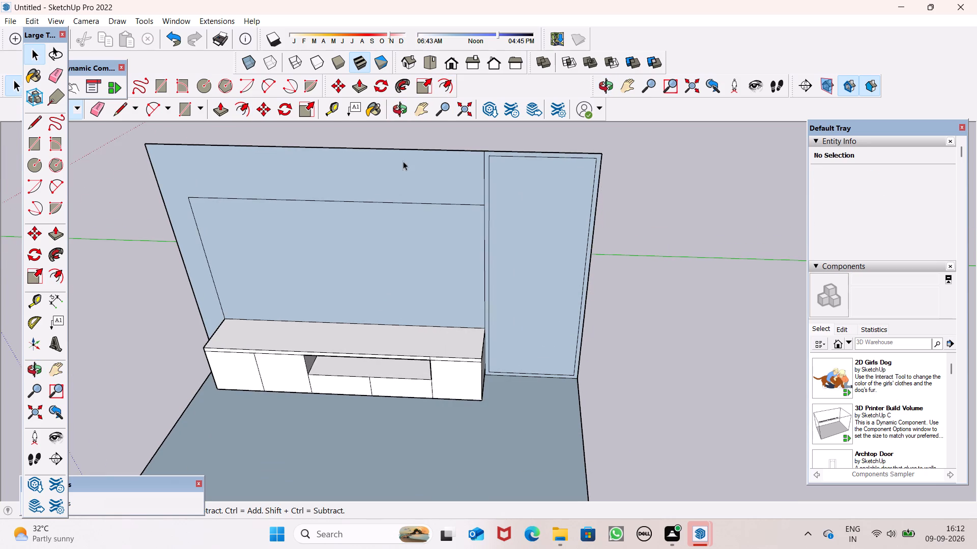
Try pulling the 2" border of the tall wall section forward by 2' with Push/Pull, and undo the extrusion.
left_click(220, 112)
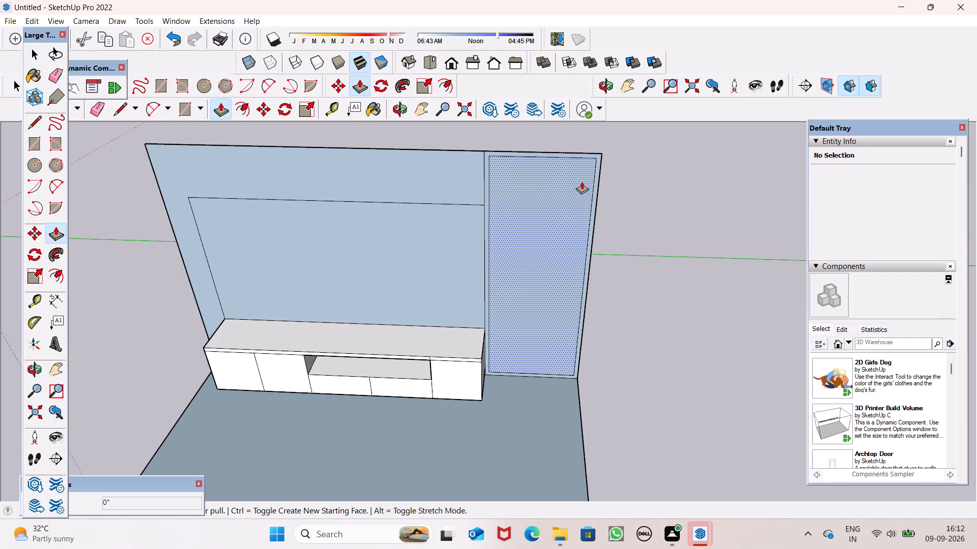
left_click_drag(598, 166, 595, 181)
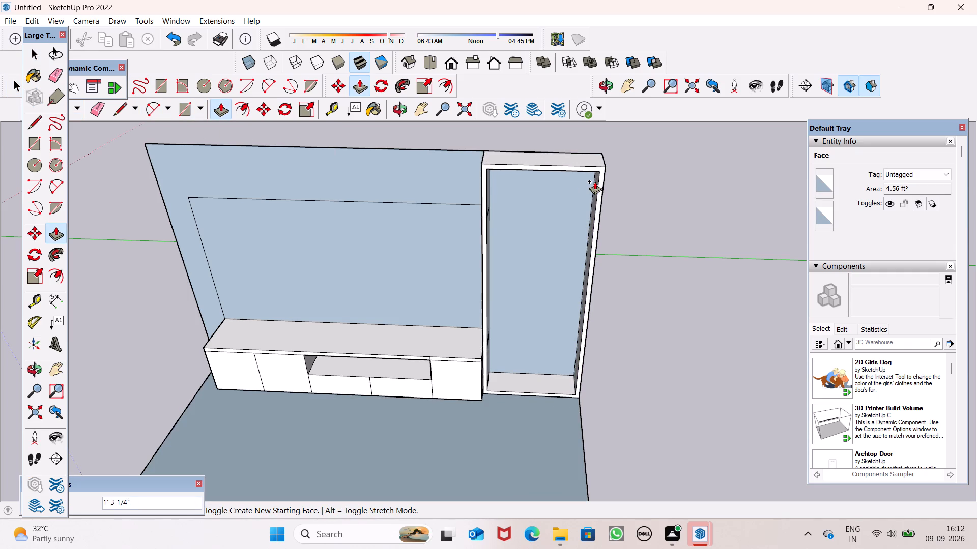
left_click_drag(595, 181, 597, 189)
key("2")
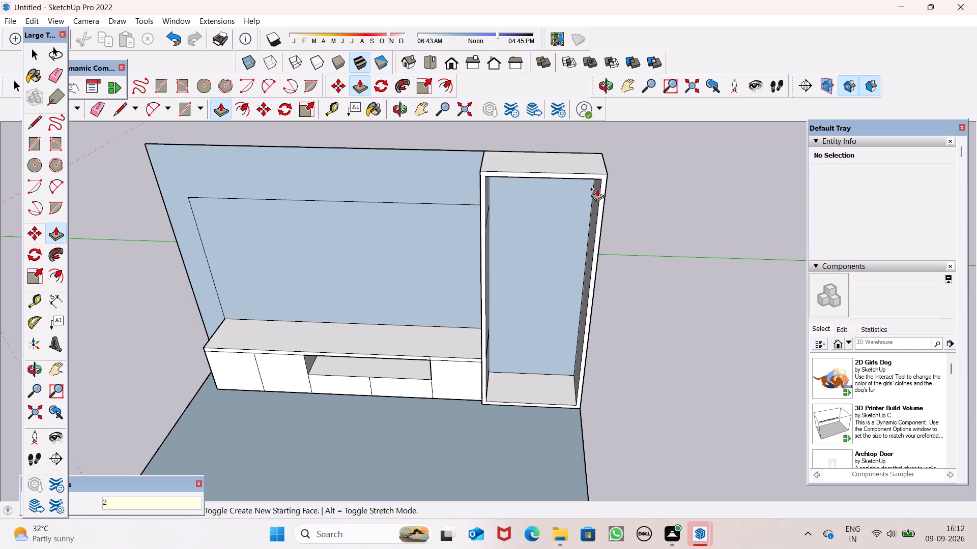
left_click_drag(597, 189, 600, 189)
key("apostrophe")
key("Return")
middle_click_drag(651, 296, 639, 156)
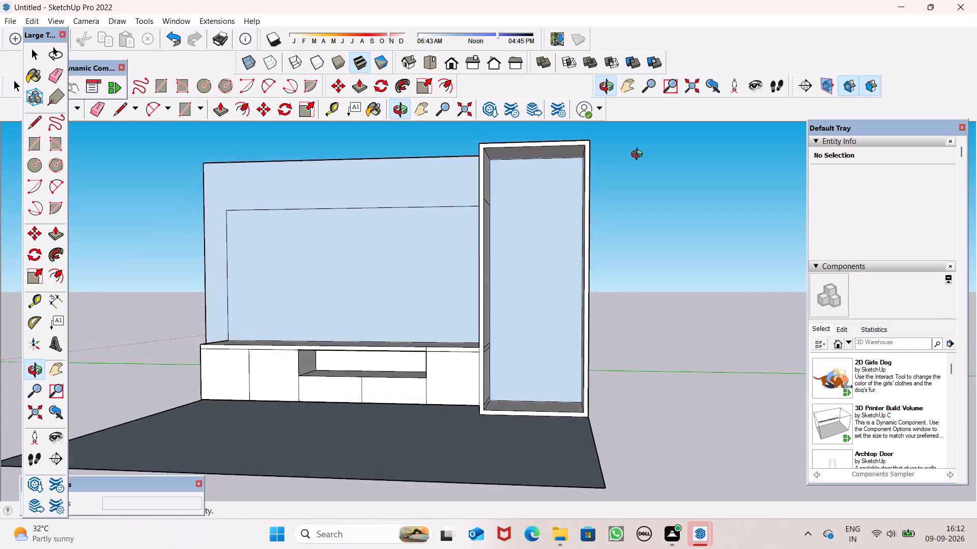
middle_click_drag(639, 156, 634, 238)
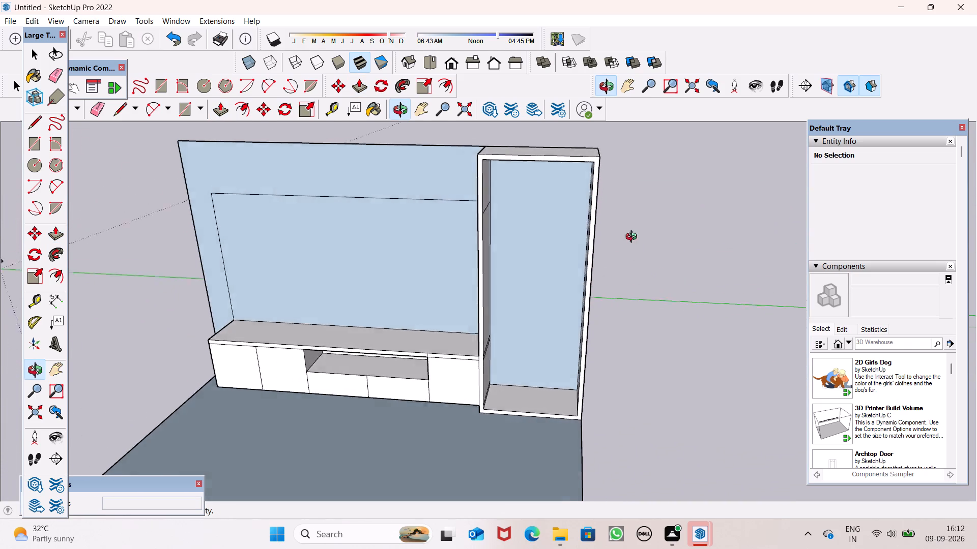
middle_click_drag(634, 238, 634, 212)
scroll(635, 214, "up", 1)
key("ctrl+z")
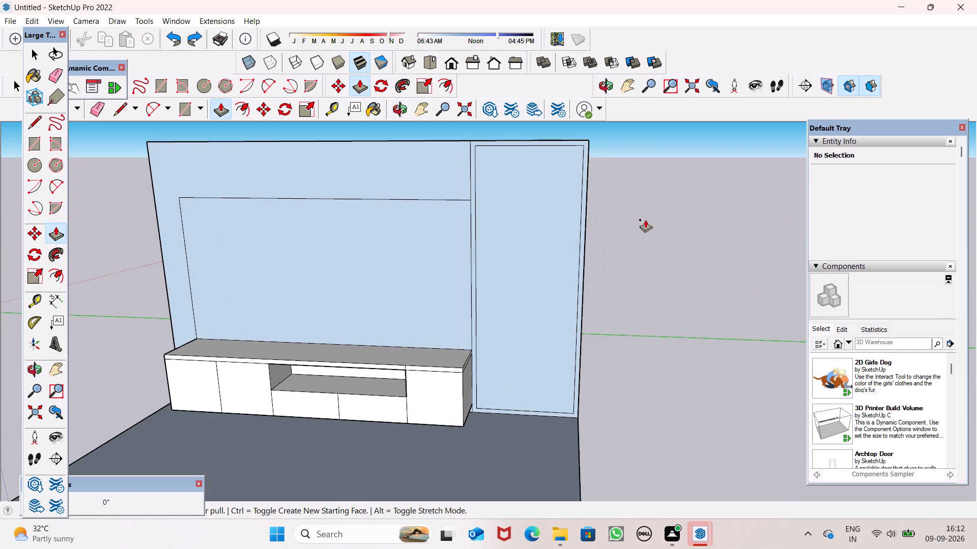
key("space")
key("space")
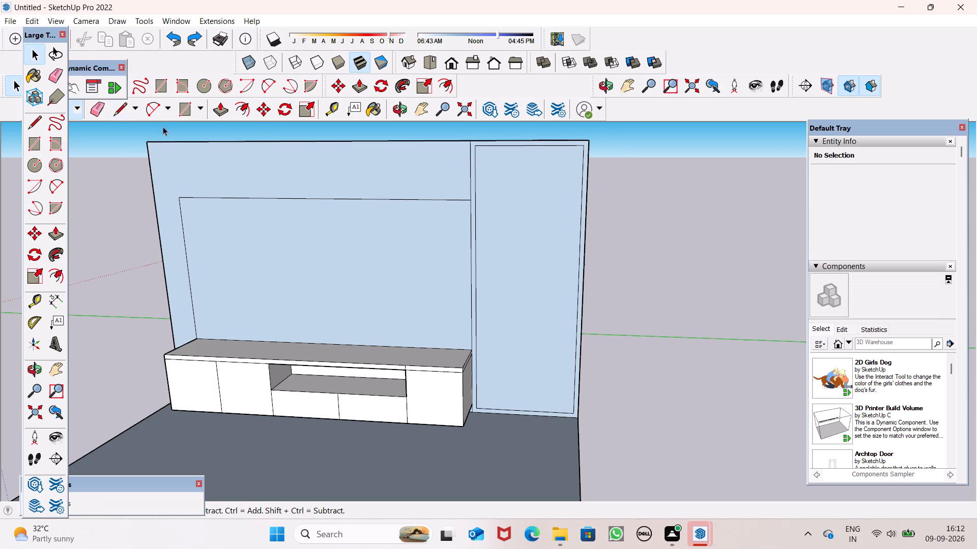
Dimension the tall wall section's width, placing the dimension just above its top edge.
scroll(321, 231, "down", 3)
middle_click_drag(389, 279, 456, 282)
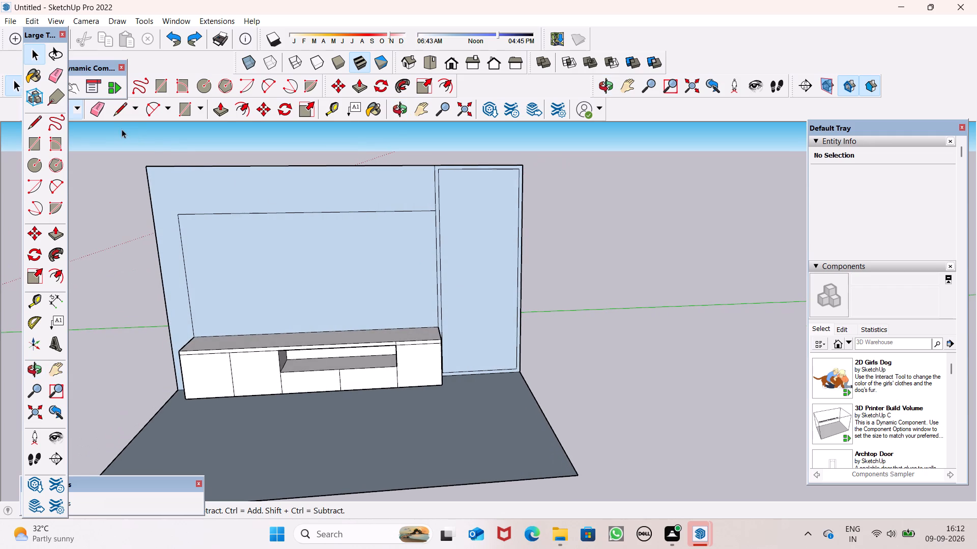
left_click(51, 302)
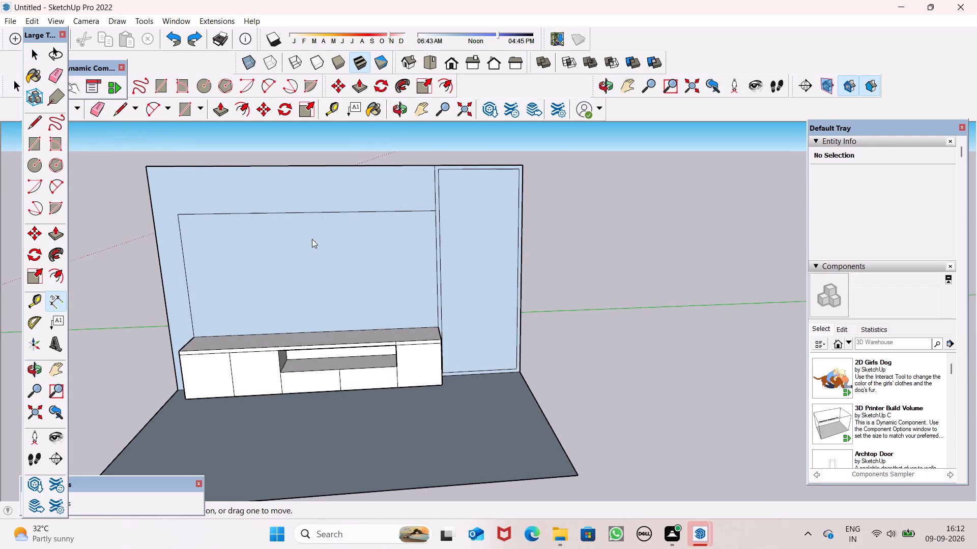
middle_click_drag(526, 277, 439, 307)
scroll(454, 188, "up", 2)
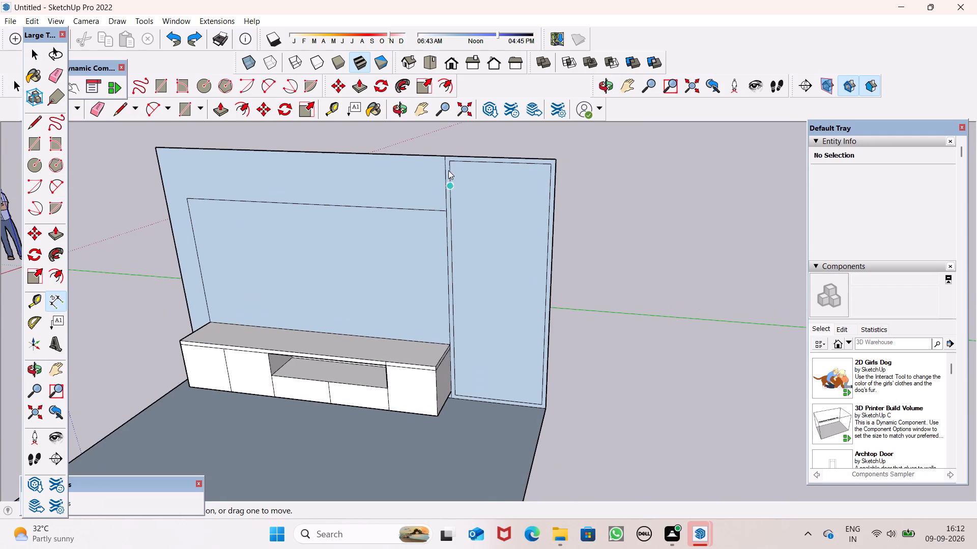
left_click(446, 158)
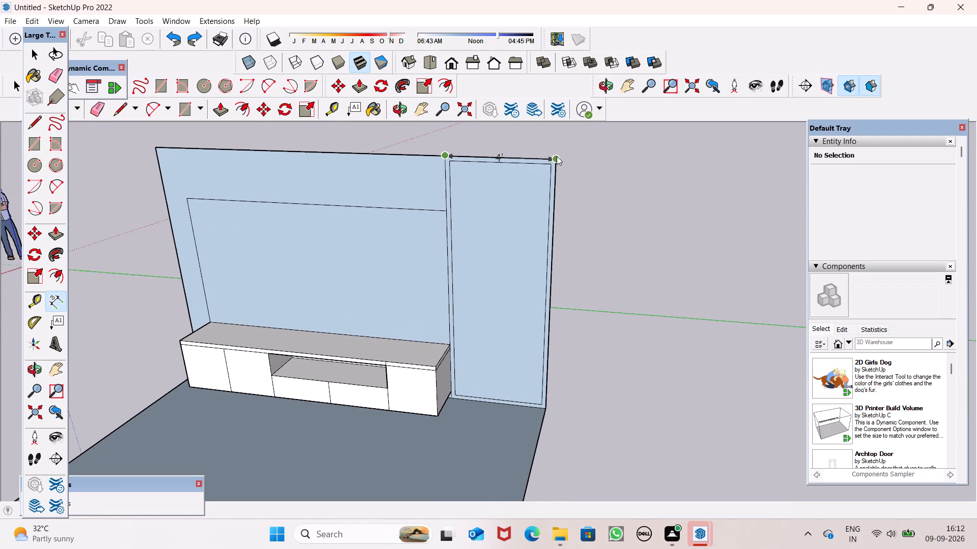
left_click(557, 156)
left_click(557, 146)
scroll(594, 228, "down", 4)
middle_click_drag(611, 256, 638, 251)
key("space")
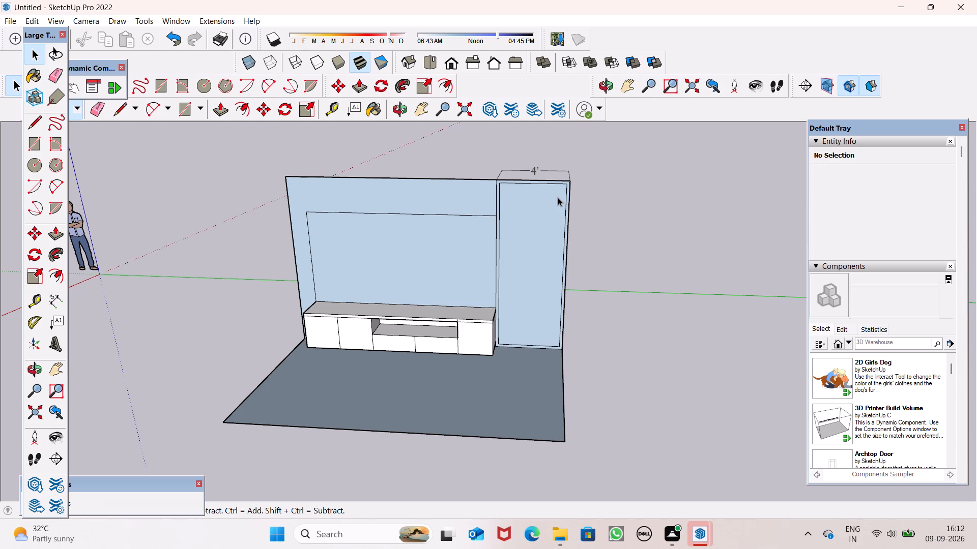
Draw a 9' 8" vertical centre line on the tall section from the inner outline's top edge to its bottom edge.
scroll(485, 206, "up", 4)
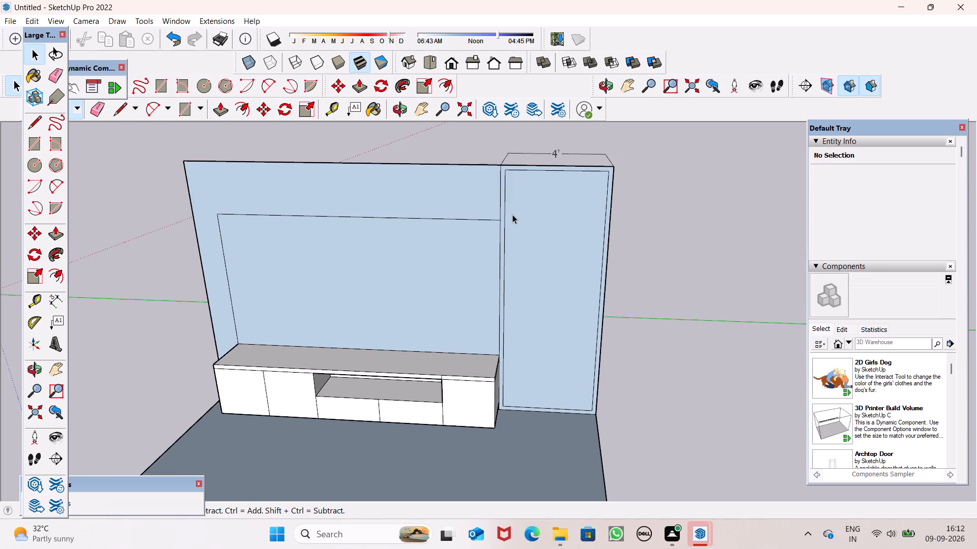
scroll(543, 210, "down", 1)
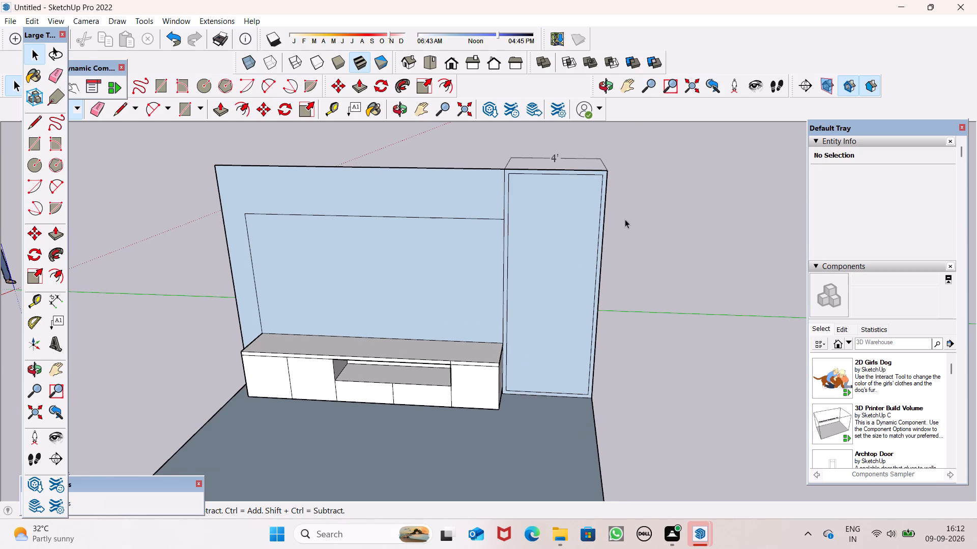
scroll(633, 222, "down", 1)
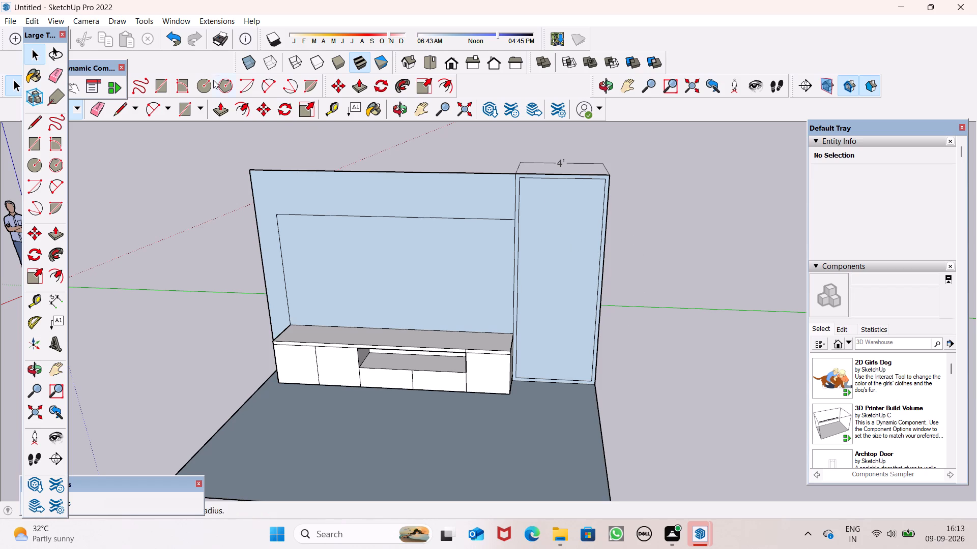
left_click(116, 116)
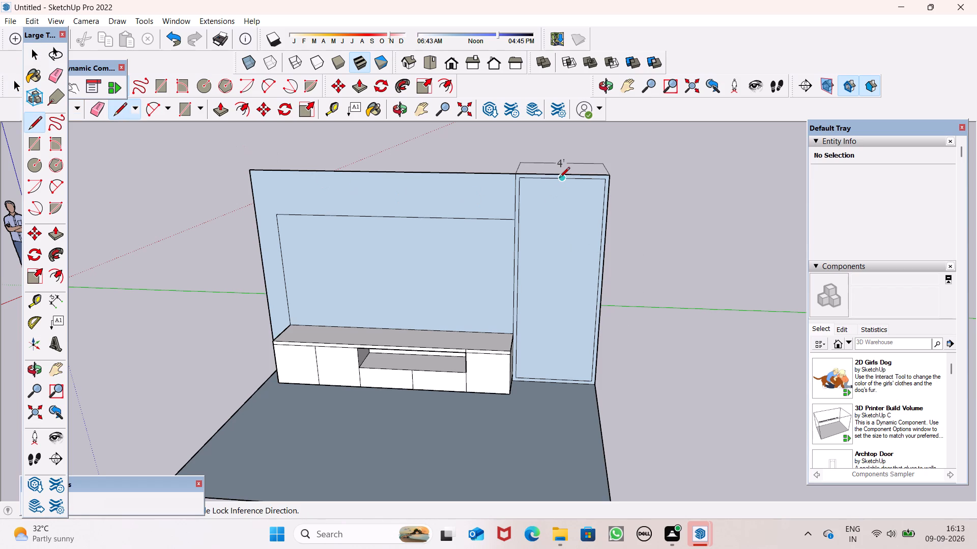
scroll(554, 182, "up", 8)
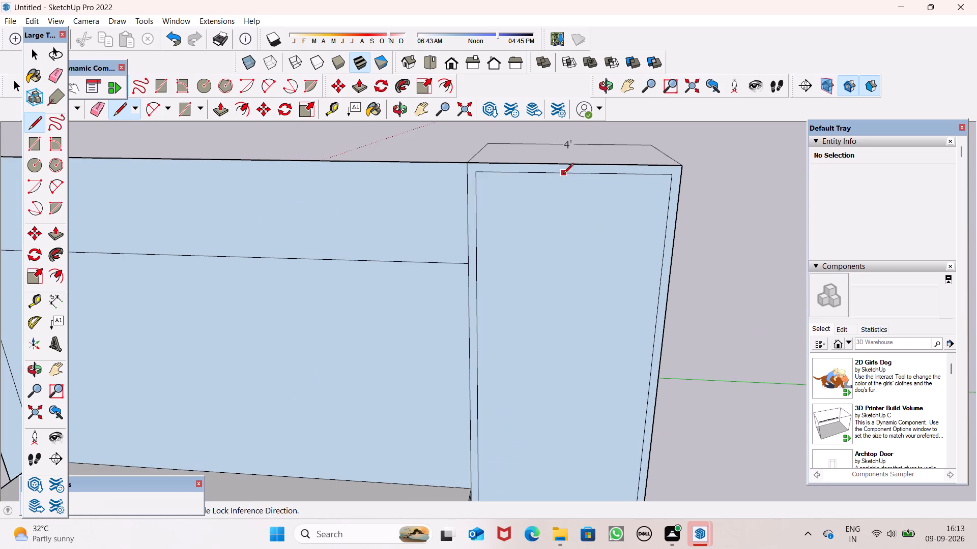
left_click(563, 173)
scroll(566, 179, "down", 6)
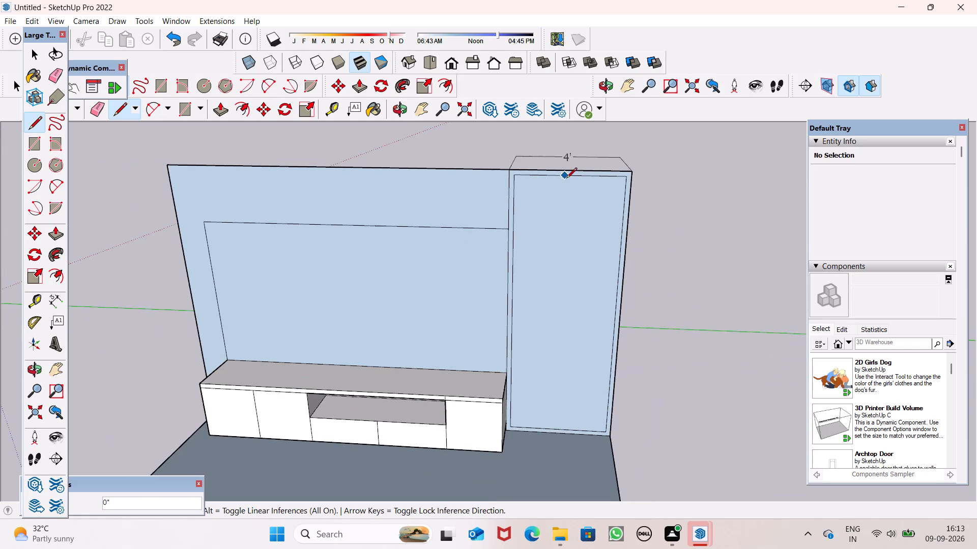
scroll(561, 202, "down", 8)
scroll(549, 307, "up", 8)
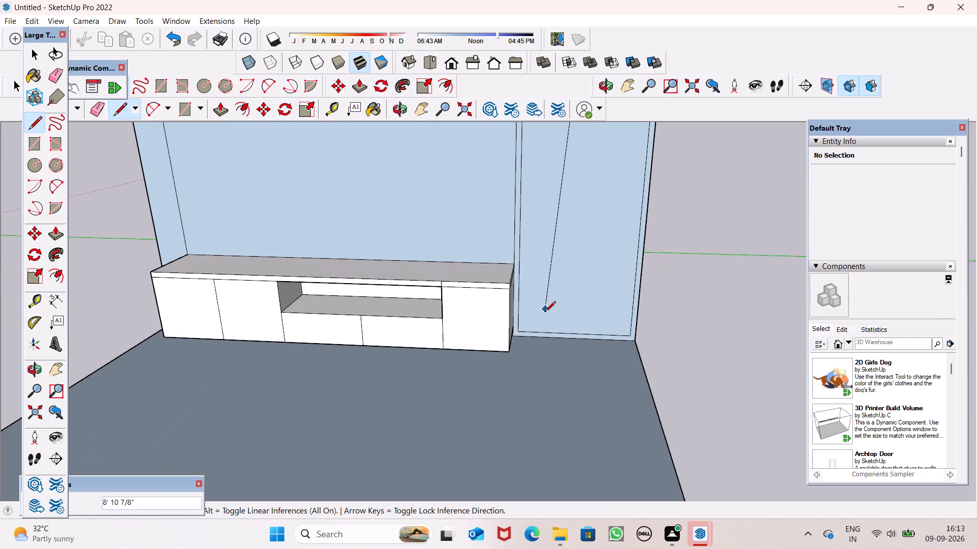
left_click(565, 333)
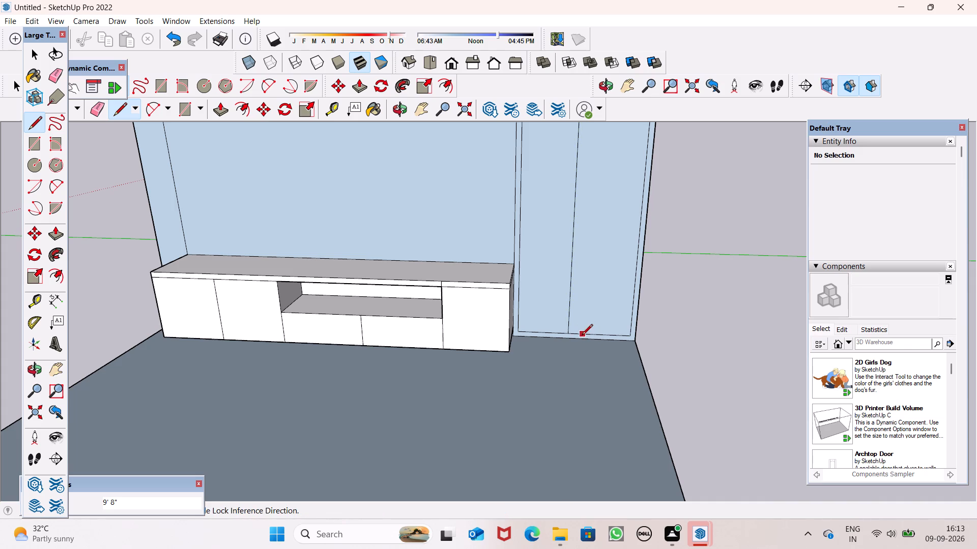
Draw a 1" line from the centre line's foot along the inner outline's bottom edge, away from the TV unit.
left_click(569, 332)
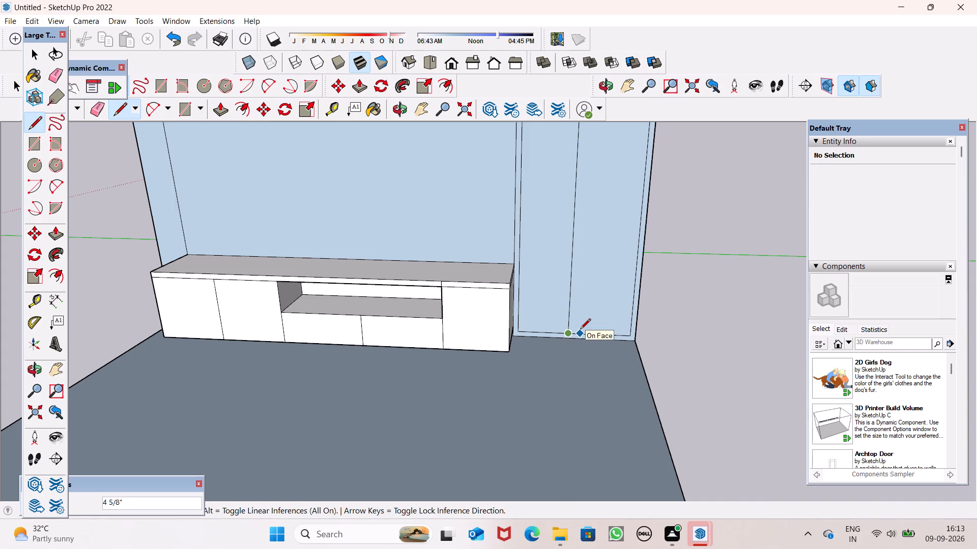
key("1")
key("shift+quotedbl")
key("Return")
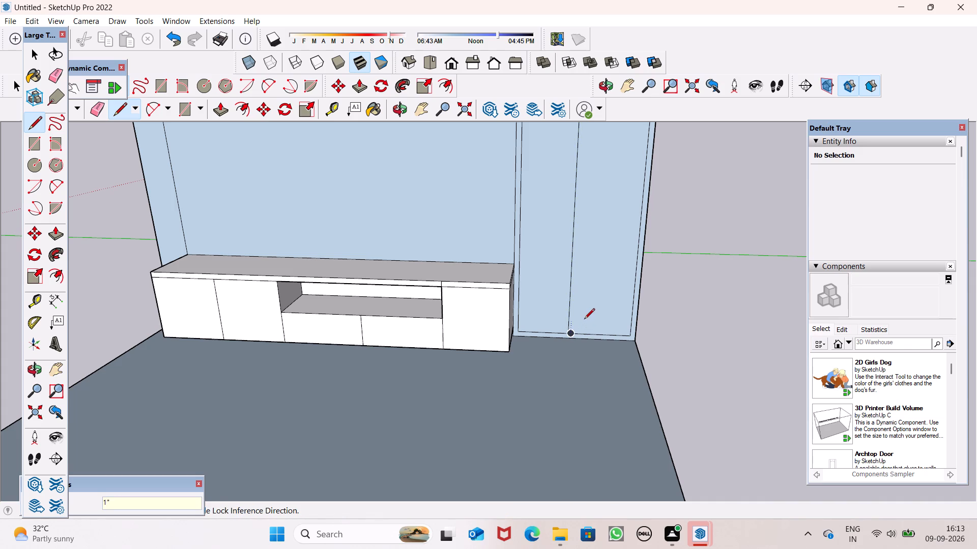
key("space")
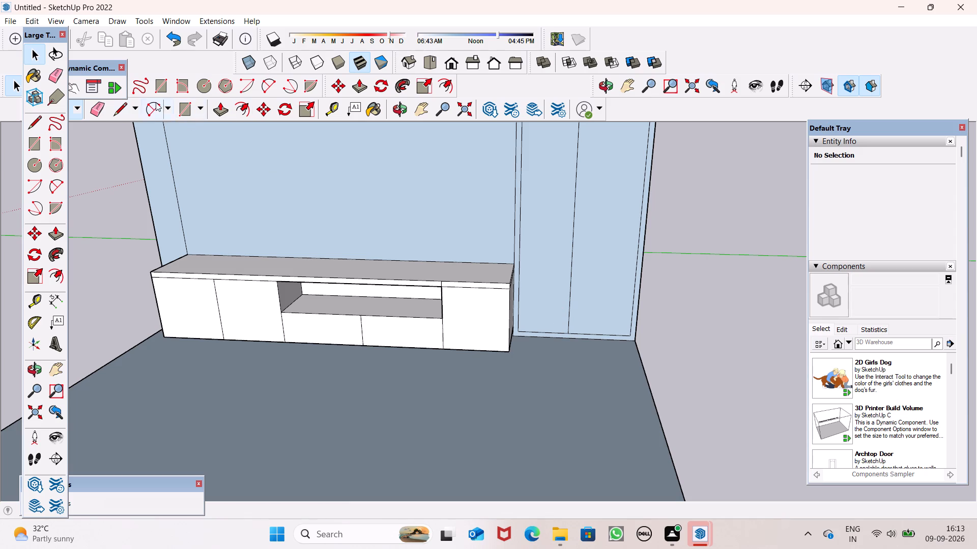
Draw a 2" line from the centre line's foot along the inner outline's bottom edge, away from the TV unit.
left_click(121, 109)
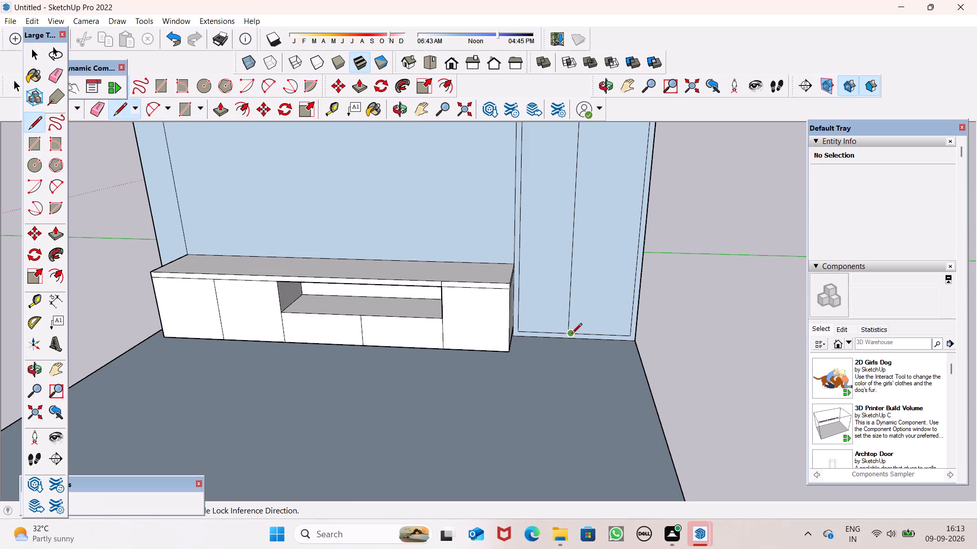
left_click(568, 333)
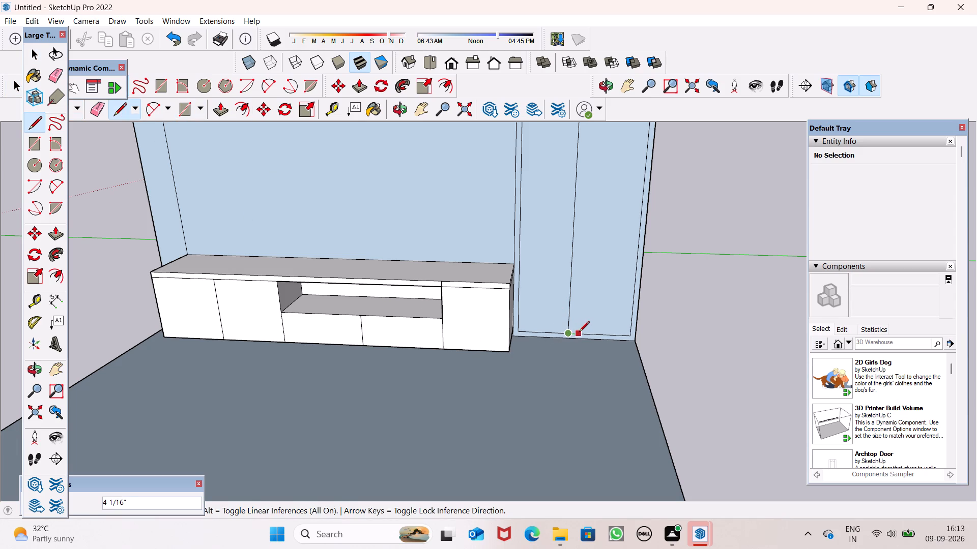
scroll(578, 334, "up", 8)
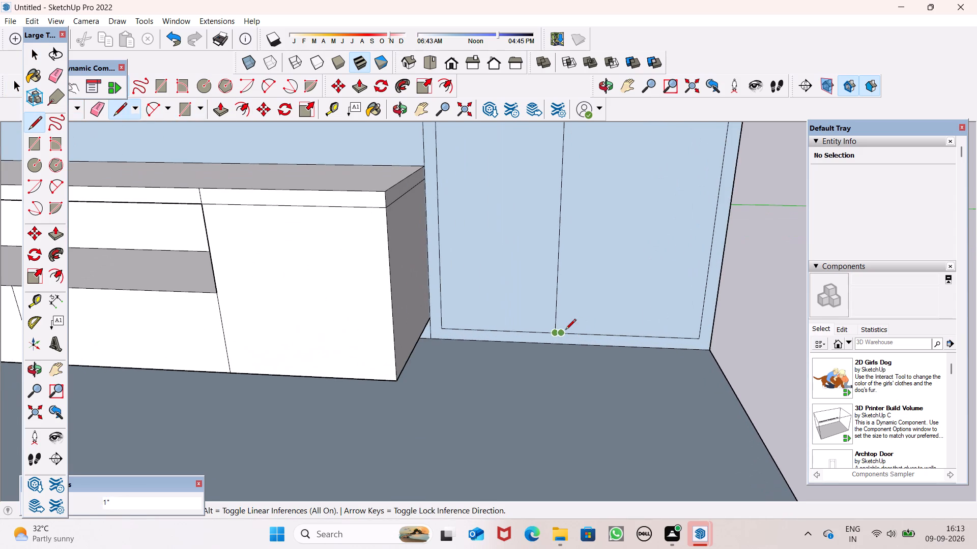
key("2")
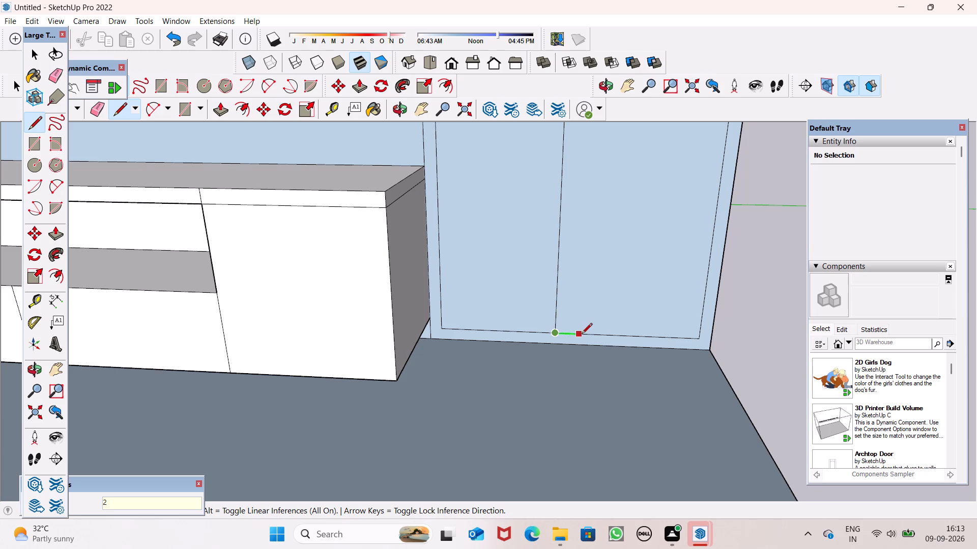
key("shift+quotedbl")
key("Return")
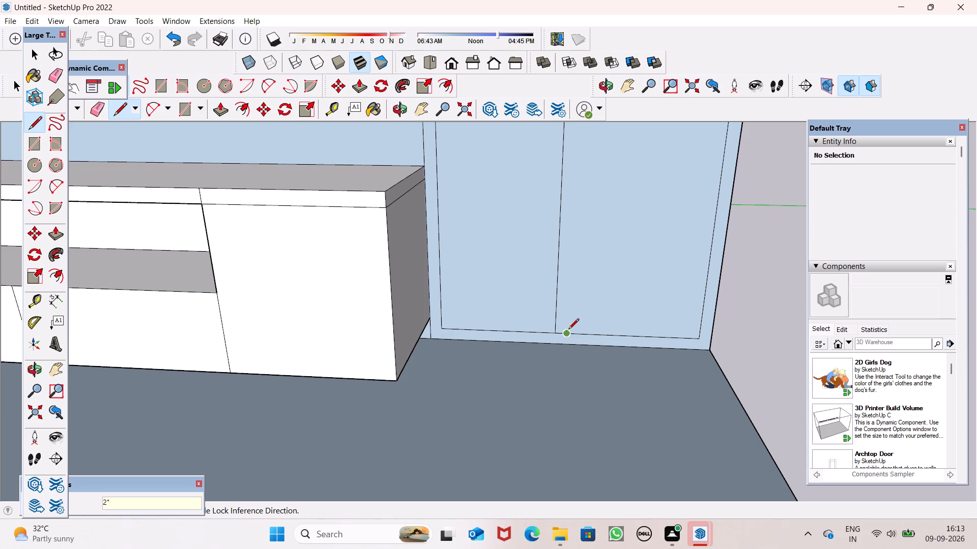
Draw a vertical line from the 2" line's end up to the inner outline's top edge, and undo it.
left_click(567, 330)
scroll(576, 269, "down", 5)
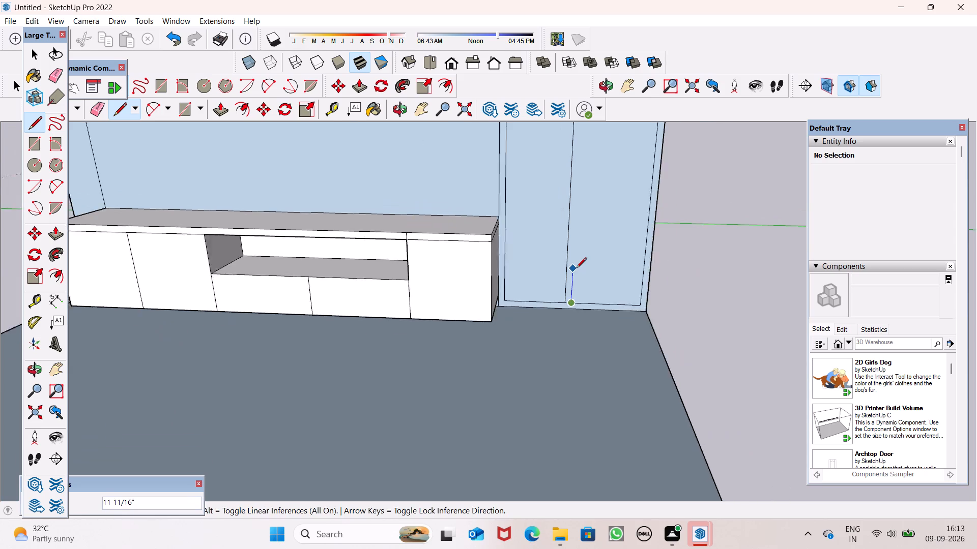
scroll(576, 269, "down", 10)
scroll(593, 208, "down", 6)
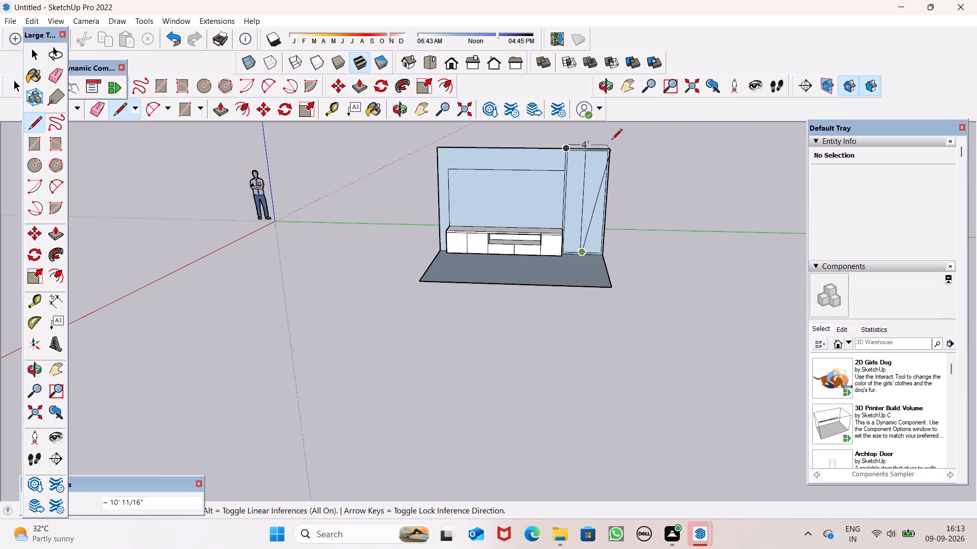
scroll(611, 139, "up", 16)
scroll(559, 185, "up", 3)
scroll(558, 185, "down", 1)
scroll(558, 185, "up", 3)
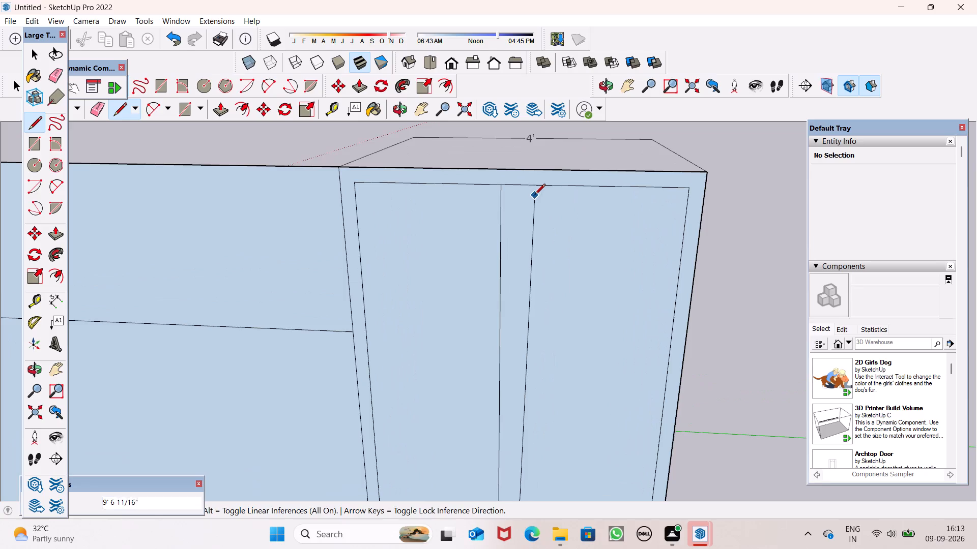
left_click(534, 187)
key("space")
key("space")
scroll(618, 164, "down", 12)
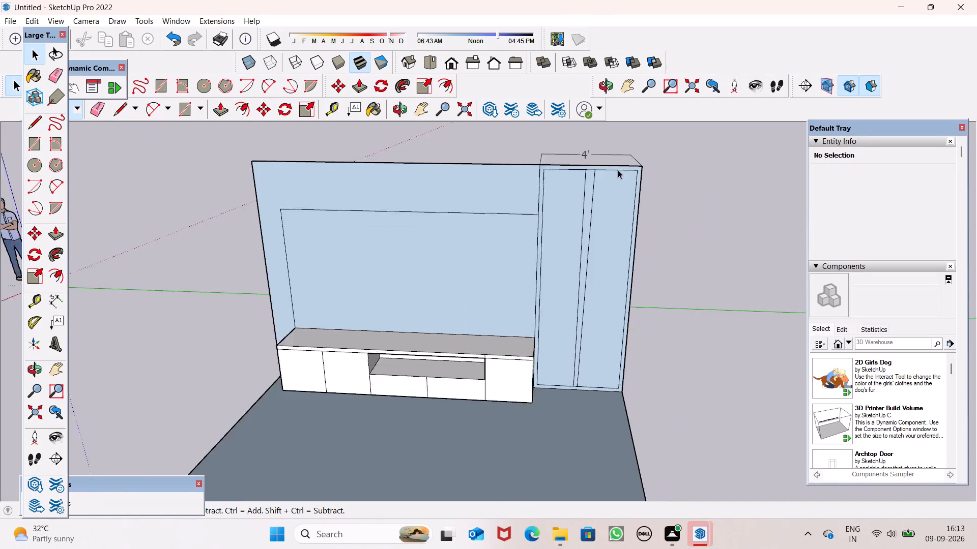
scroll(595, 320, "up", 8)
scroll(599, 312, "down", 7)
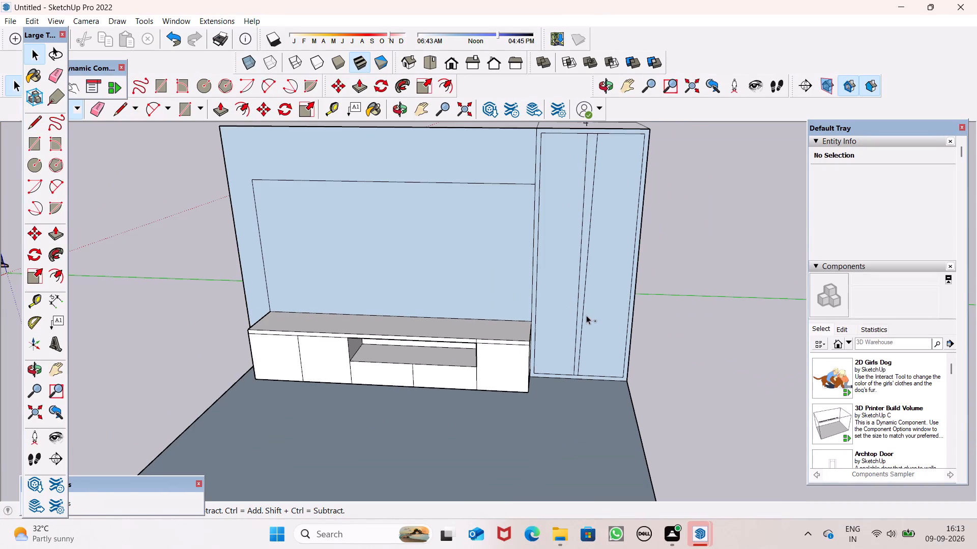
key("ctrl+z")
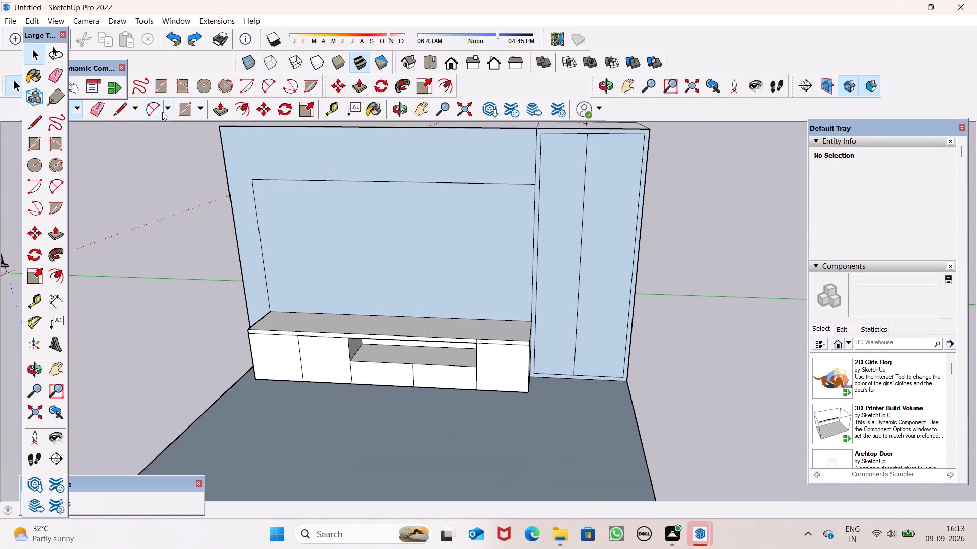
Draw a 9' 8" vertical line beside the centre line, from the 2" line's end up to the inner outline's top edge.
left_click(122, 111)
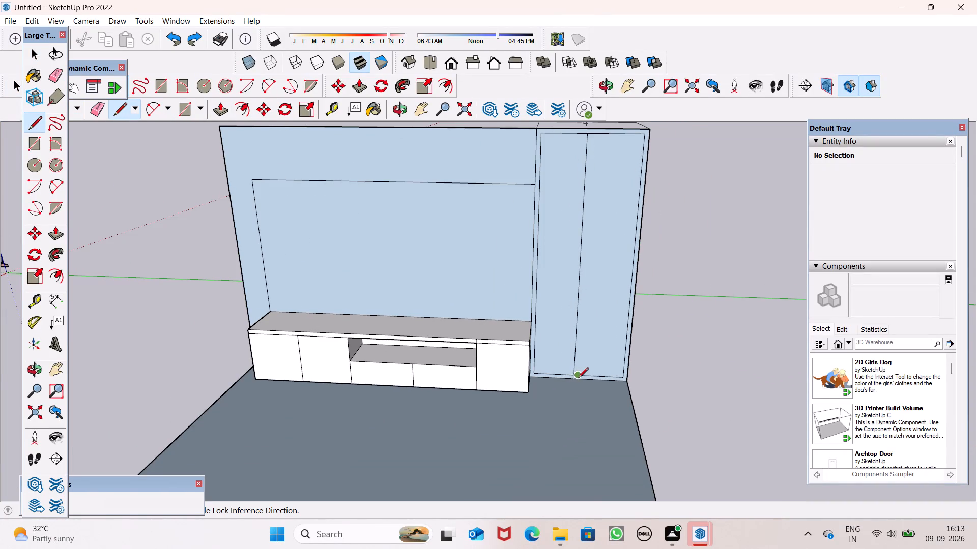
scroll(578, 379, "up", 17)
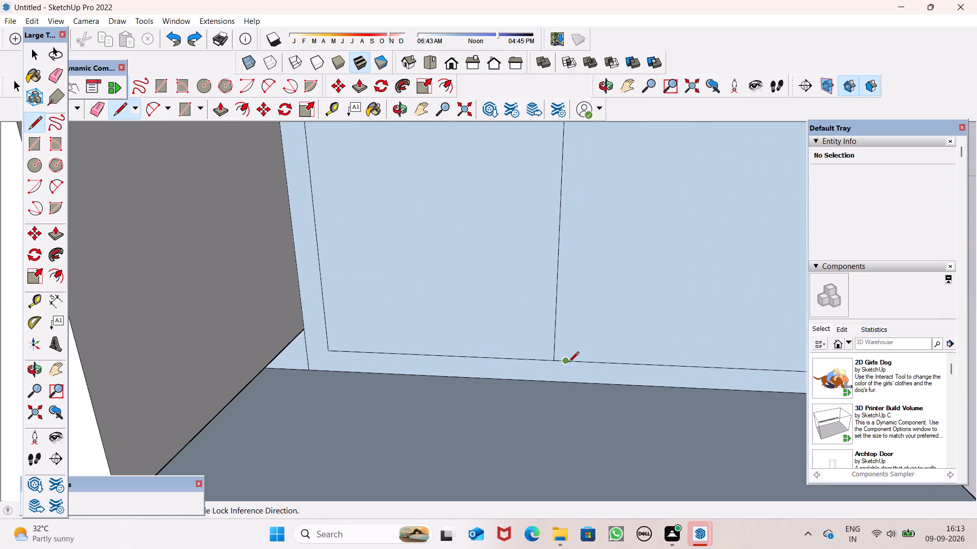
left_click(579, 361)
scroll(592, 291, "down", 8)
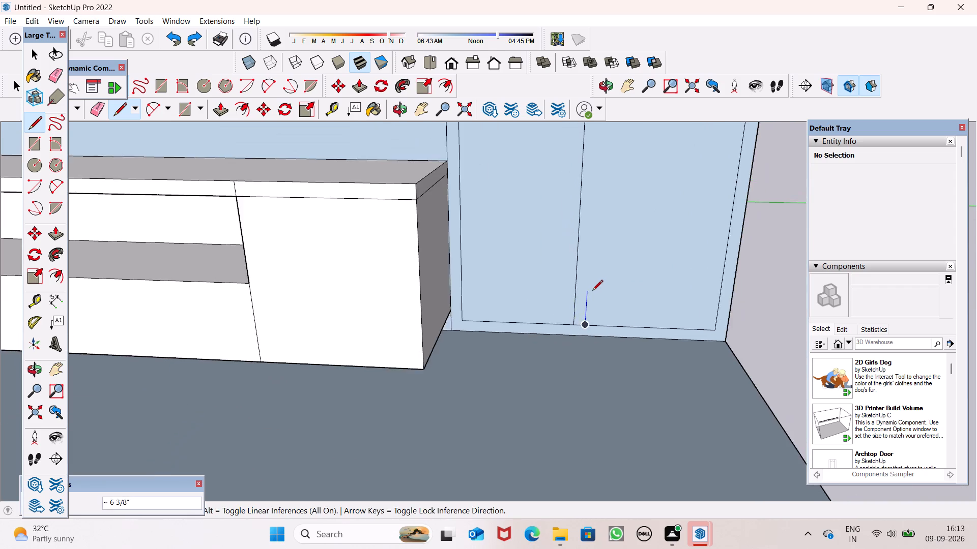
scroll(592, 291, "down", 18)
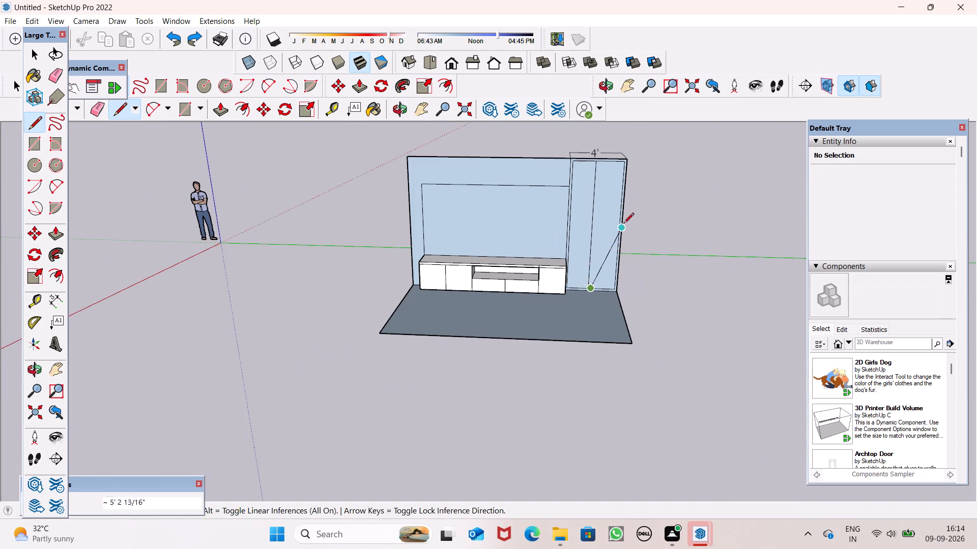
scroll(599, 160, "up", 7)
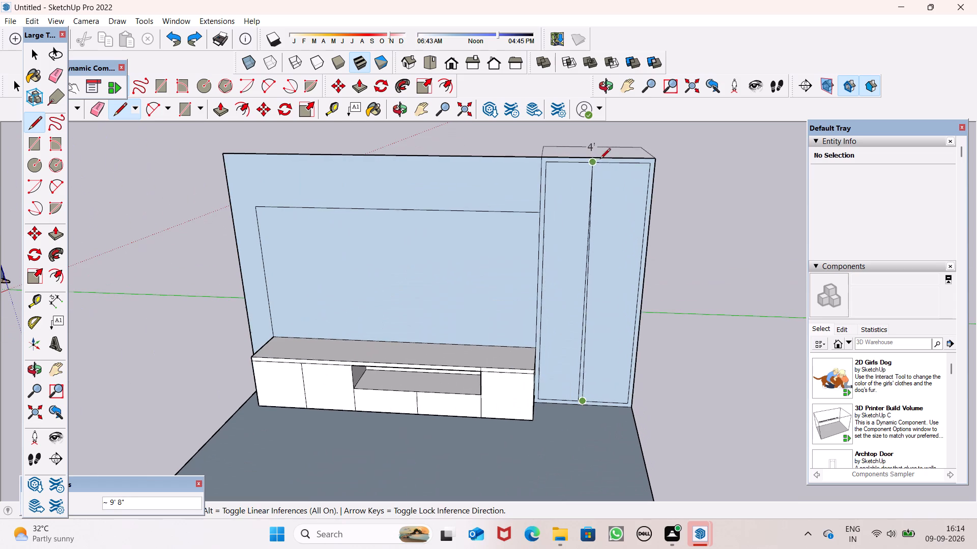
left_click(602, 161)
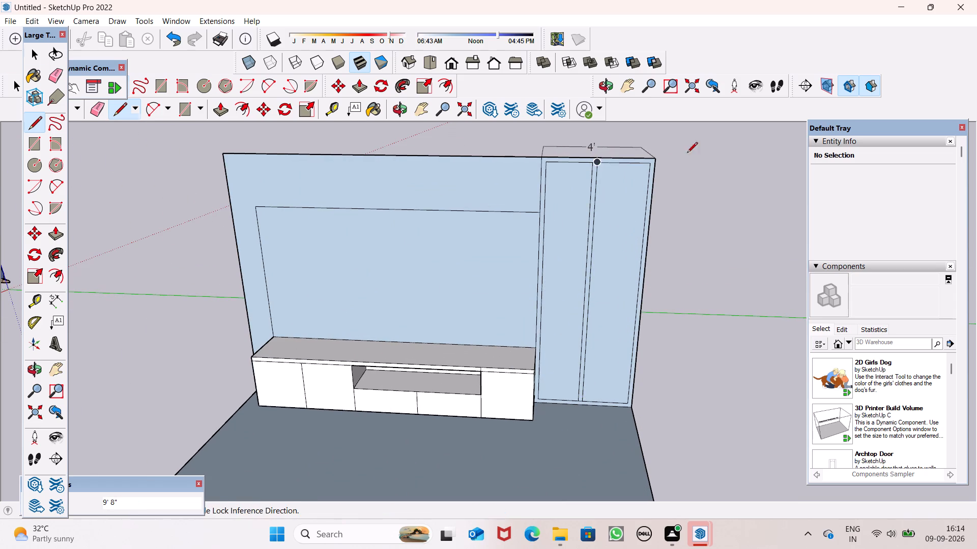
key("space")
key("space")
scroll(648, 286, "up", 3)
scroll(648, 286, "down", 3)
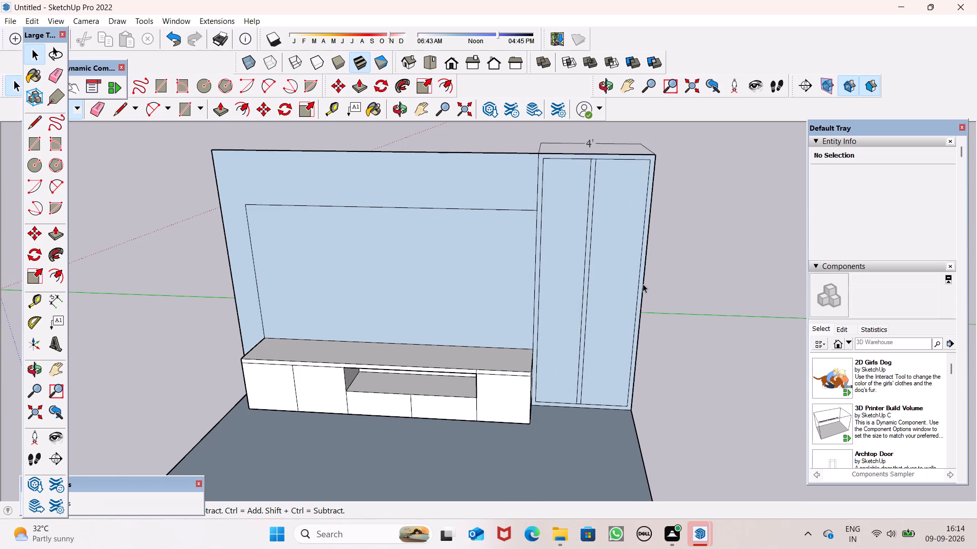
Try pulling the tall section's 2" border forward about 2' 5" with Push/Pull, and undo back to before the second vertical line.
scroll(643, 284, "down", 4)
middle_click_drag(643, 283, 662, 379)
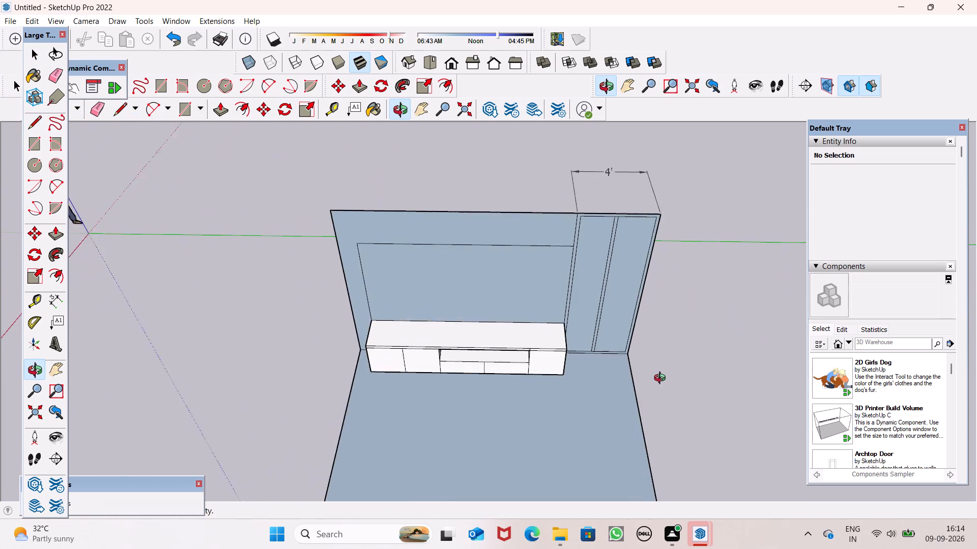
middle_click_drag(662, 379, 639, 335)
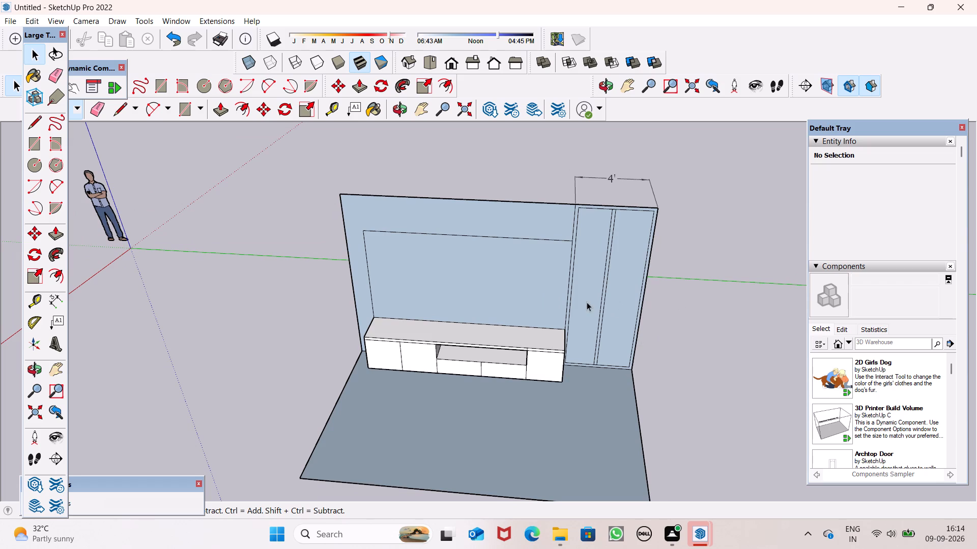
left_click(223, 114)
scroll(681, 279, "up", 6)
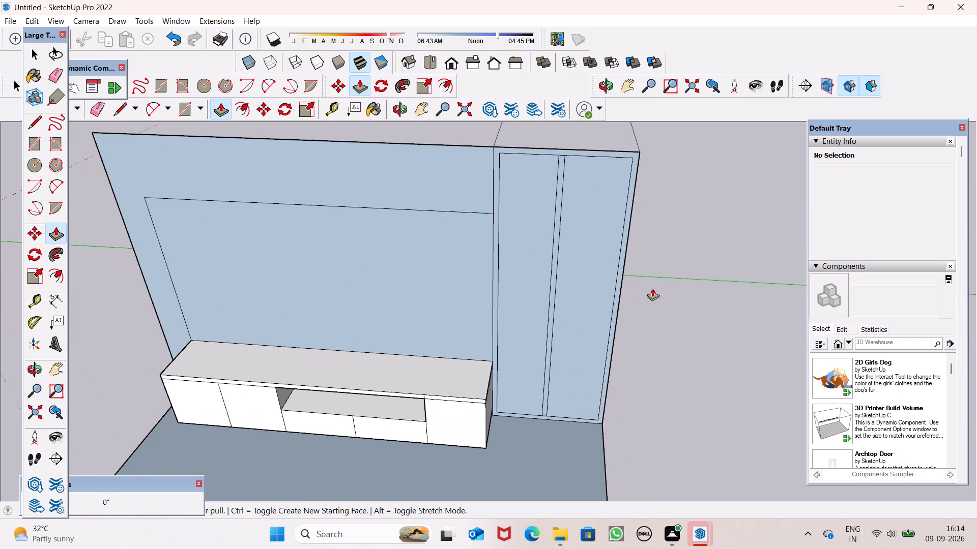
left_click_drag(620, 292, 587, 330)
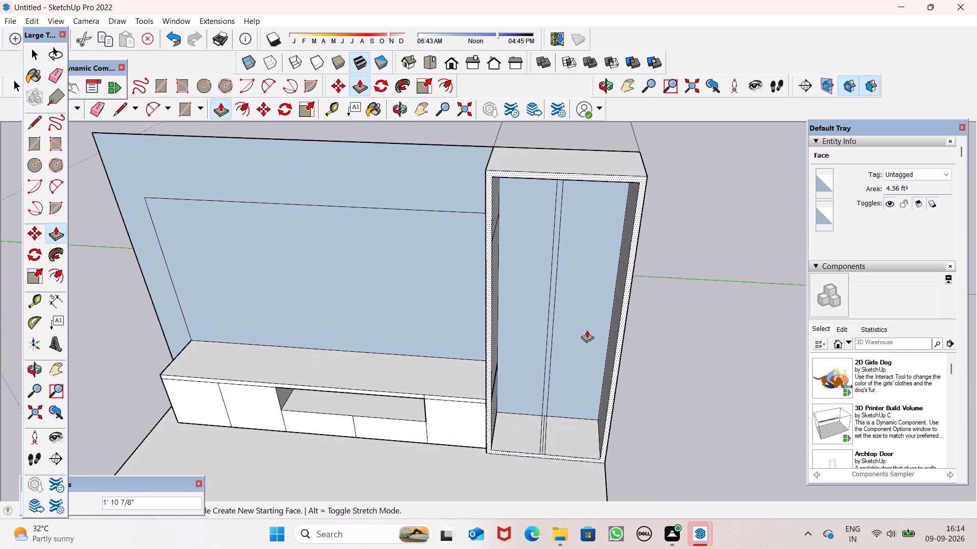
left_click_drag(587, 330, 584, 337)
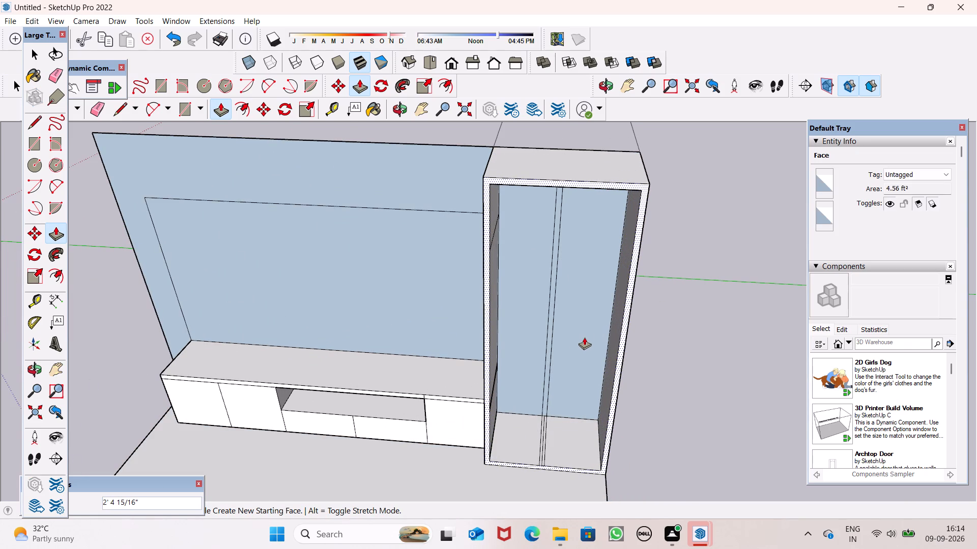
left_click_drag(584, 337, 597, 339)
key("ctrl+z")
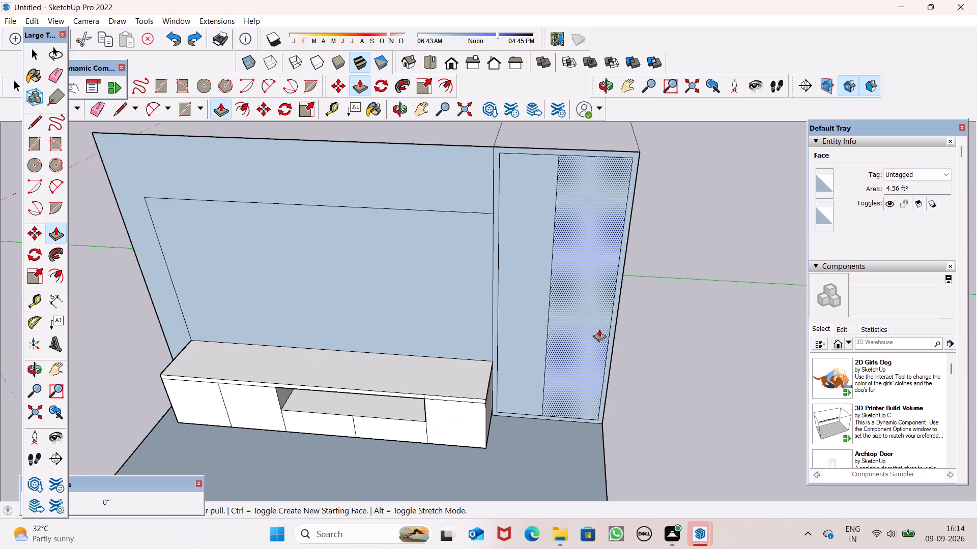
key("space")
Redraw the second vertical line from the 2" line's end on the bottom edge up to the inner outline's top edge.
left_click(117, 112)
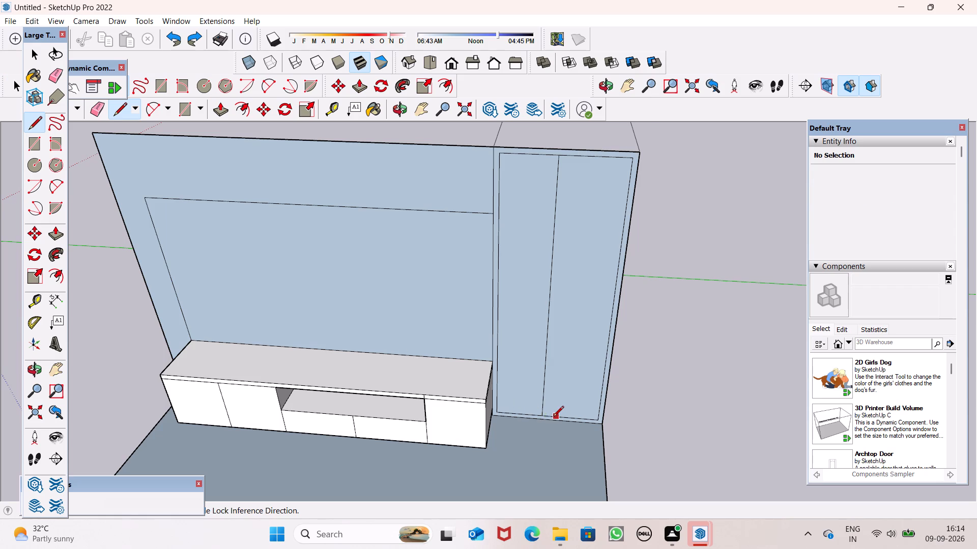
scroll(551, 418, "up", 7)
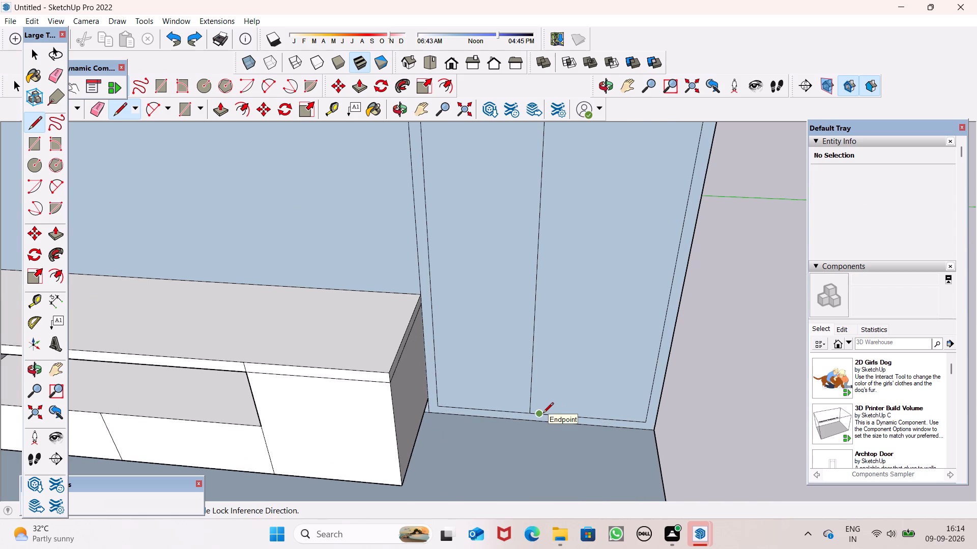
scroll(547, 412, "up", 9)
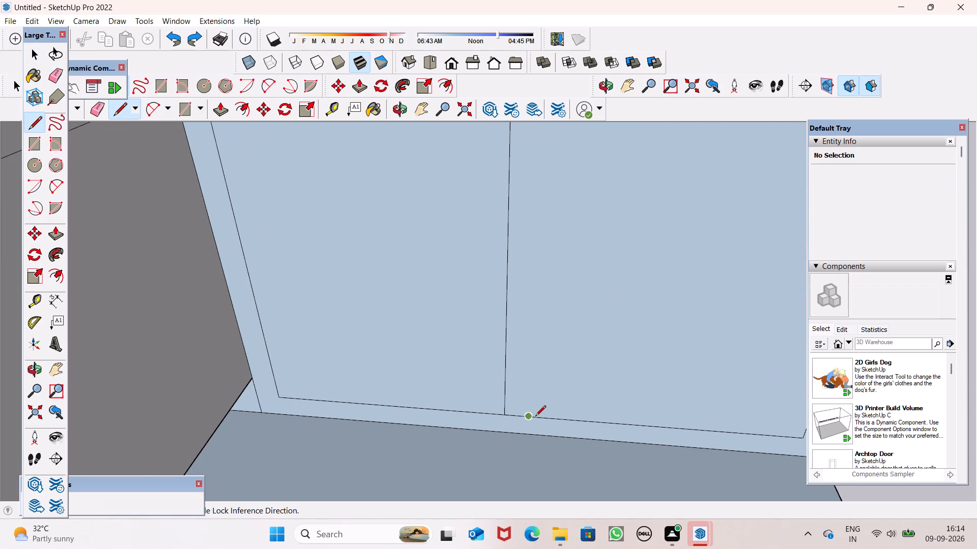
scroll(534, 417, "up", 1)
left_click(530, 416)
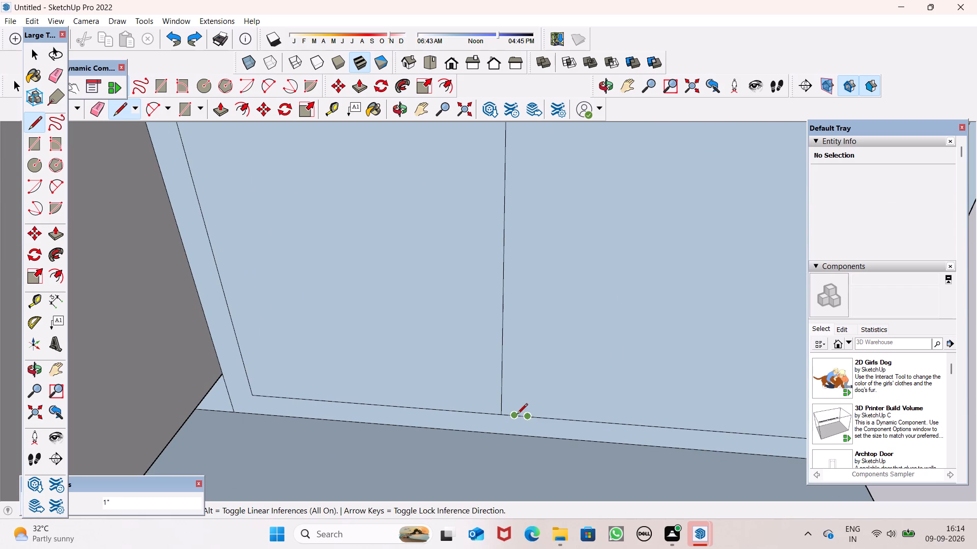
left_click(529, 416)
scroll(529, 308, "down", 20)
scroll(529, 308, "down", 9)
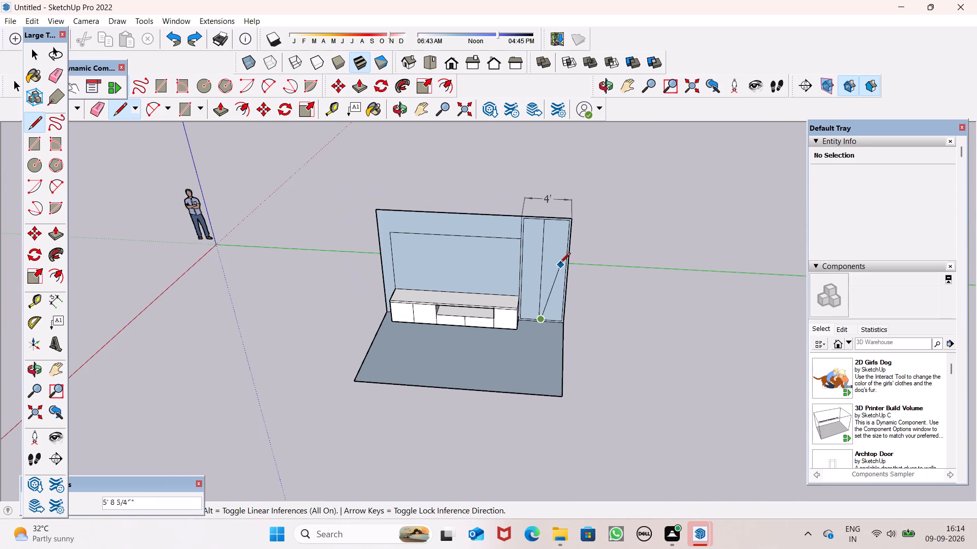
scroll(551, 220, "up", 13)
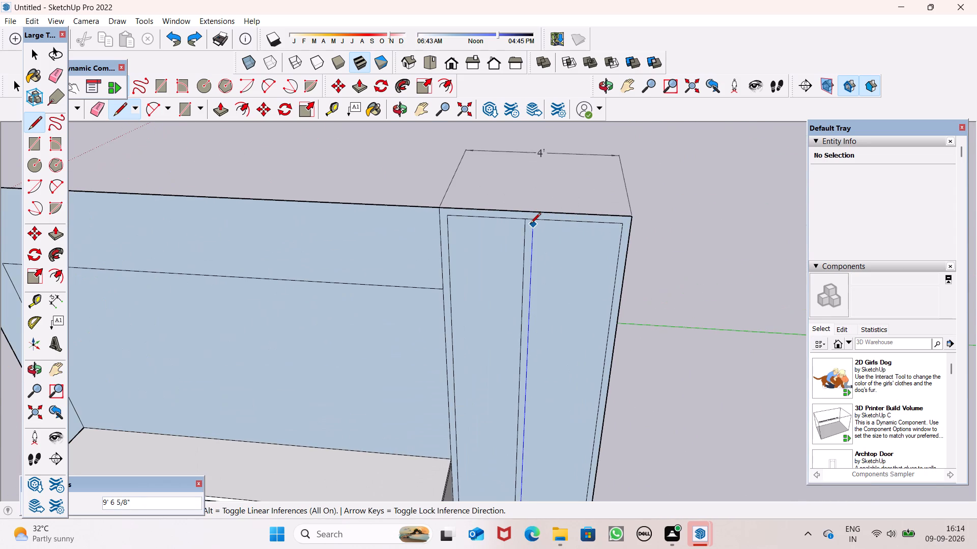
left_click(534, 222)
key("space")
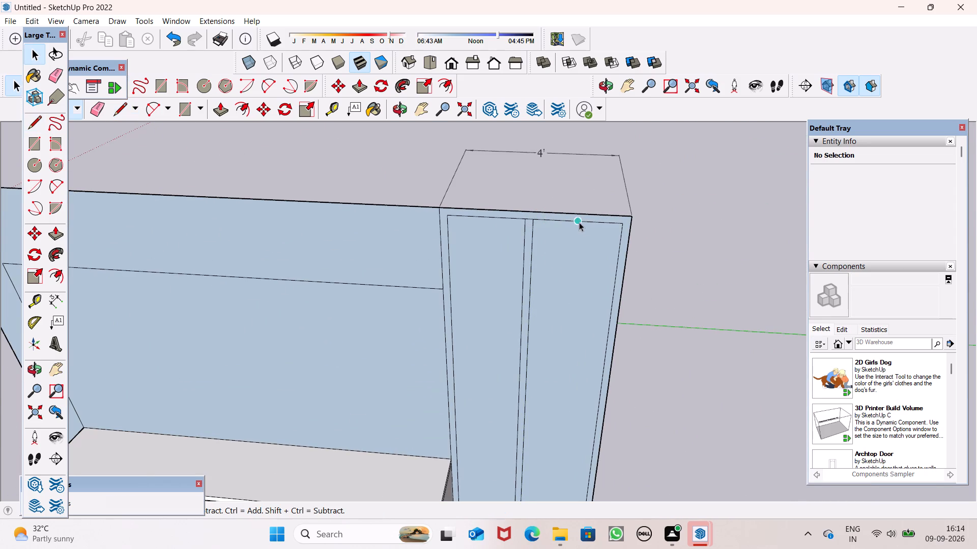
scroll(587, 226, "down", 7)
key("space")
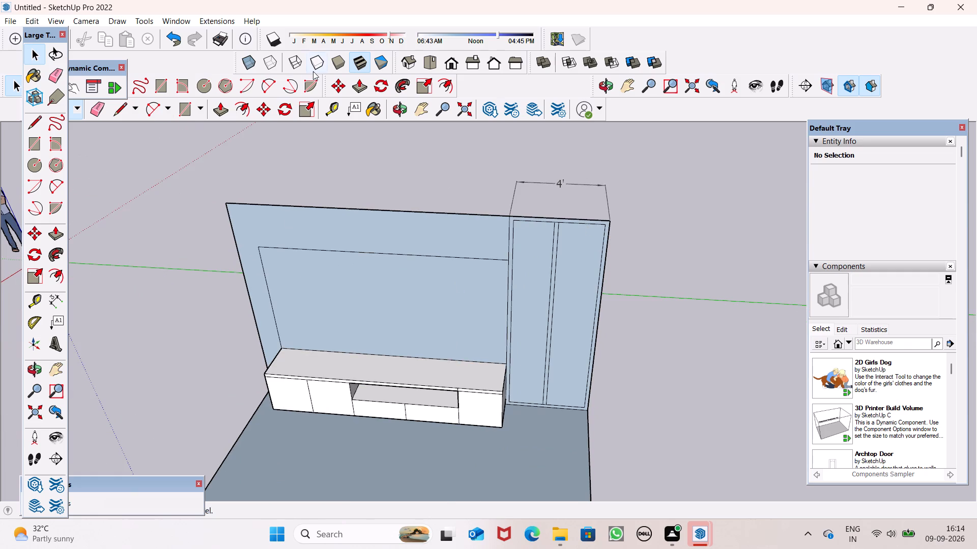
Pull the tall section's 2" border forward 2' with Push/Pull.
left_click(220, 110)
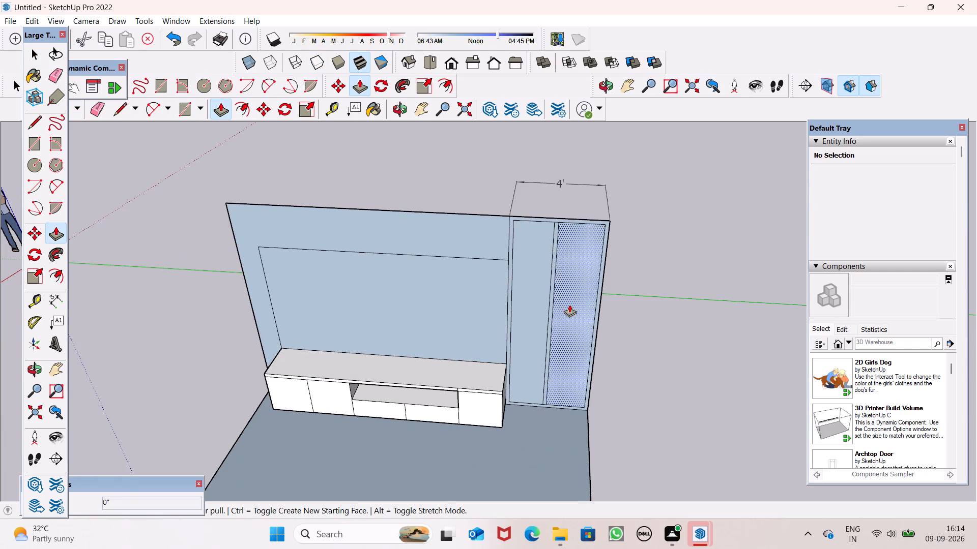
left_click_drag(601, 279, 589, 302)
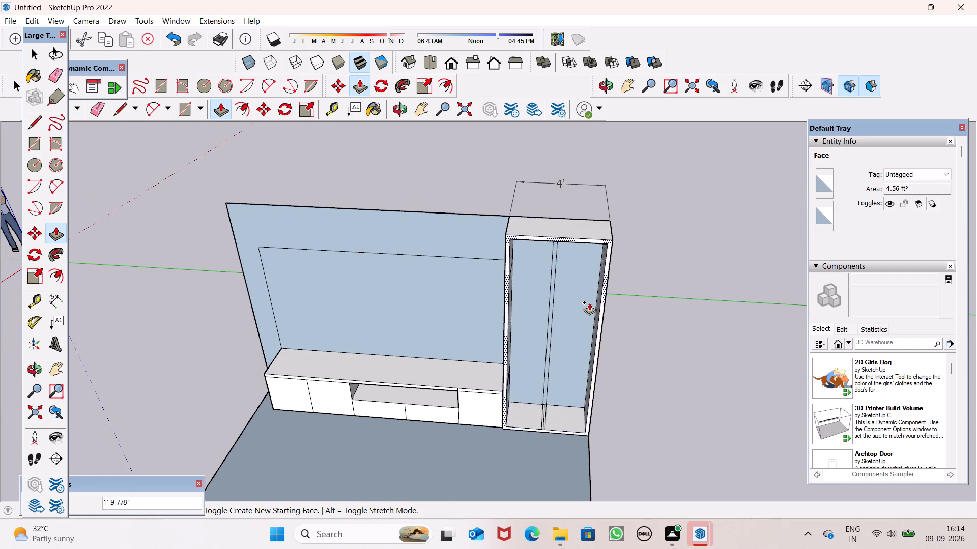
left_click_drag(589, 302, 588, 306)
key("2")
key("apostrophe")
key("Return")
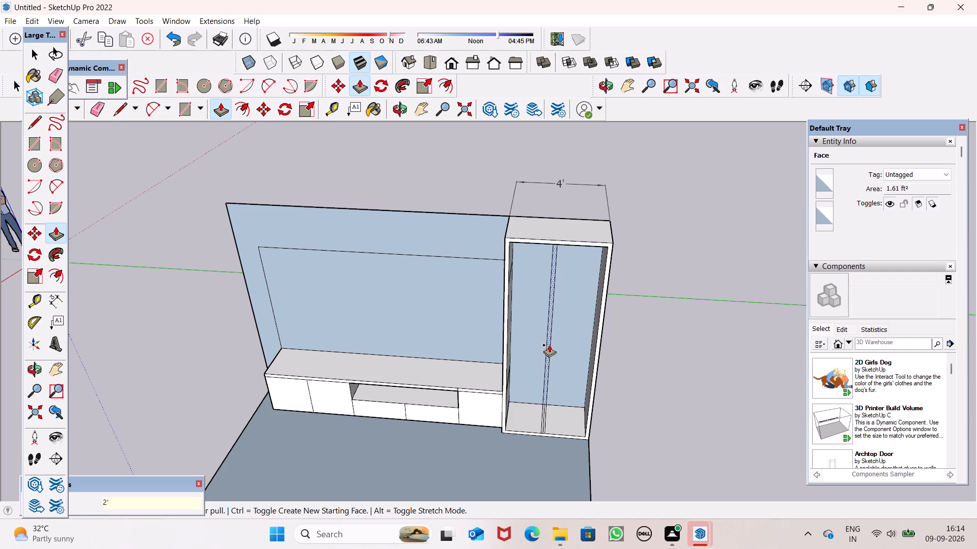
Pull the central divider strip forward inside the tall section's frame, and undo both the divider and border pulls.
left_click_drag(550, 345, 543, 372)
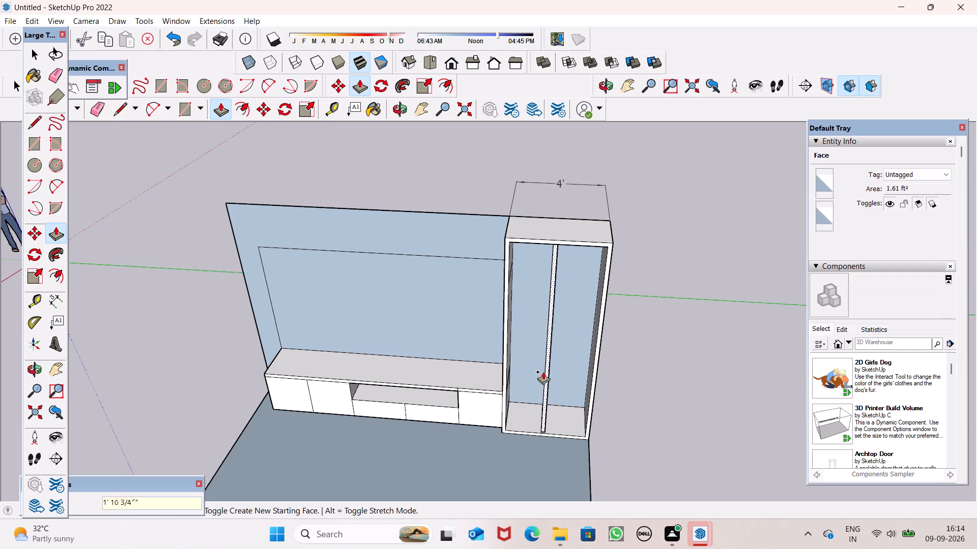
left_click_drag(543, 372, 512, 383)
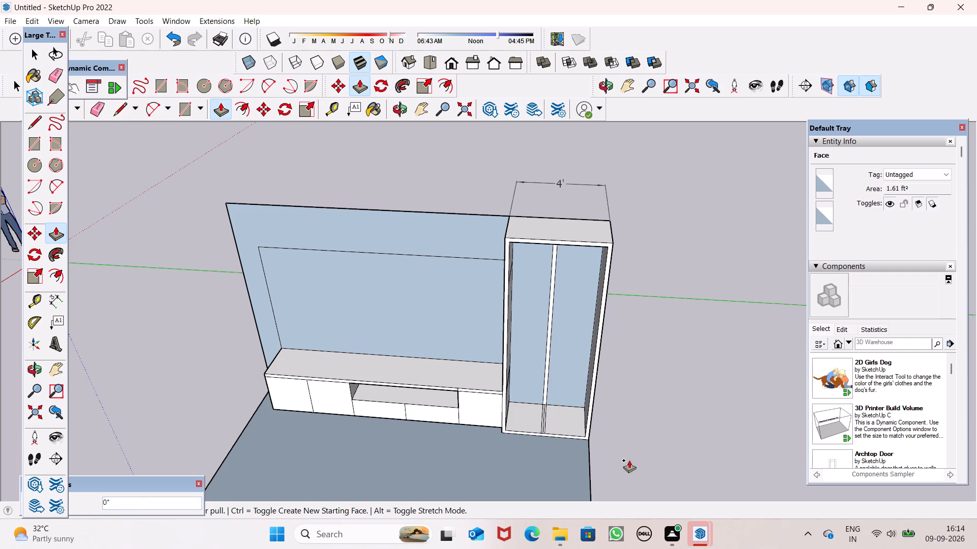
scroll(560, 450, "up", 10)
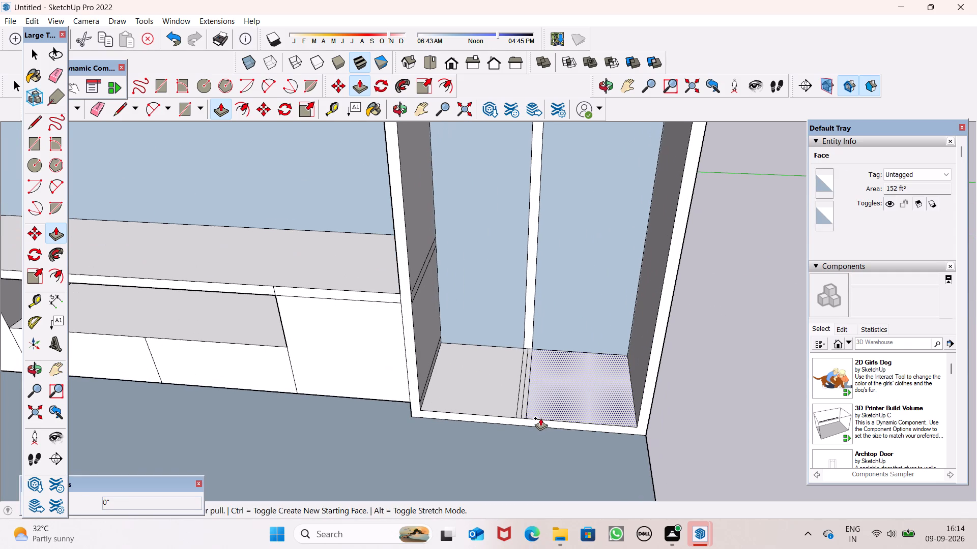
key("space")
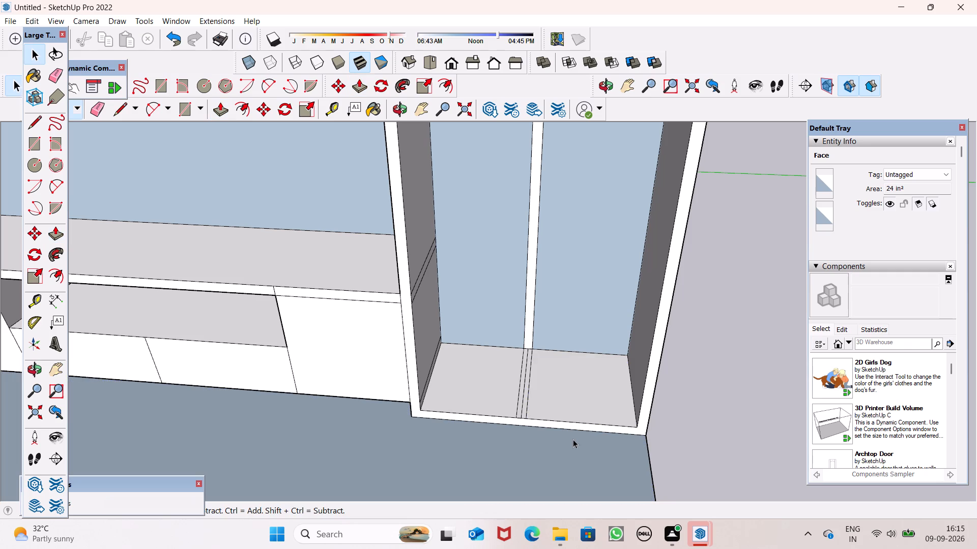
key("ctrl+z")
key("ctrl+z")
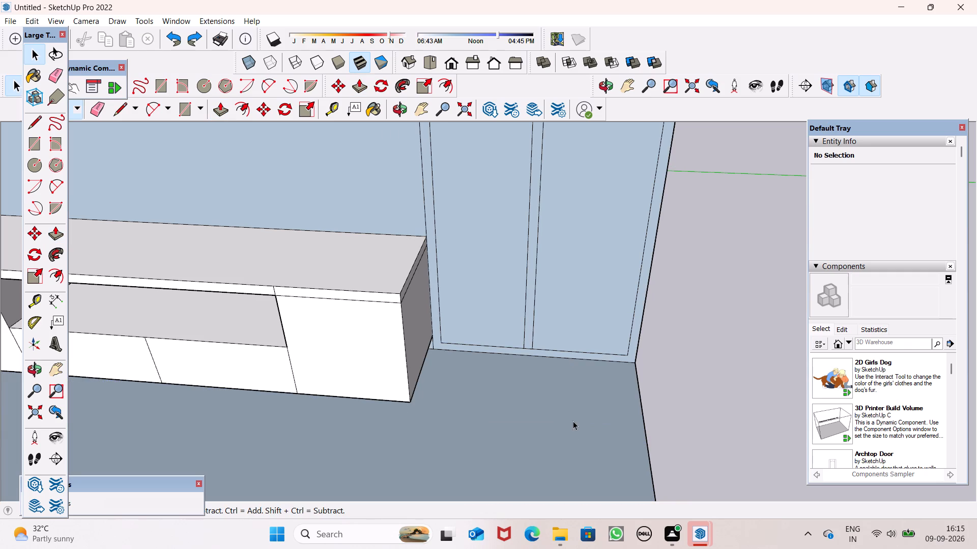
Erase the short edge separating the central divider from the top border of the tall section.
scroll(479, 347, "up", 3)
scroll(404, 327, "down", 14)
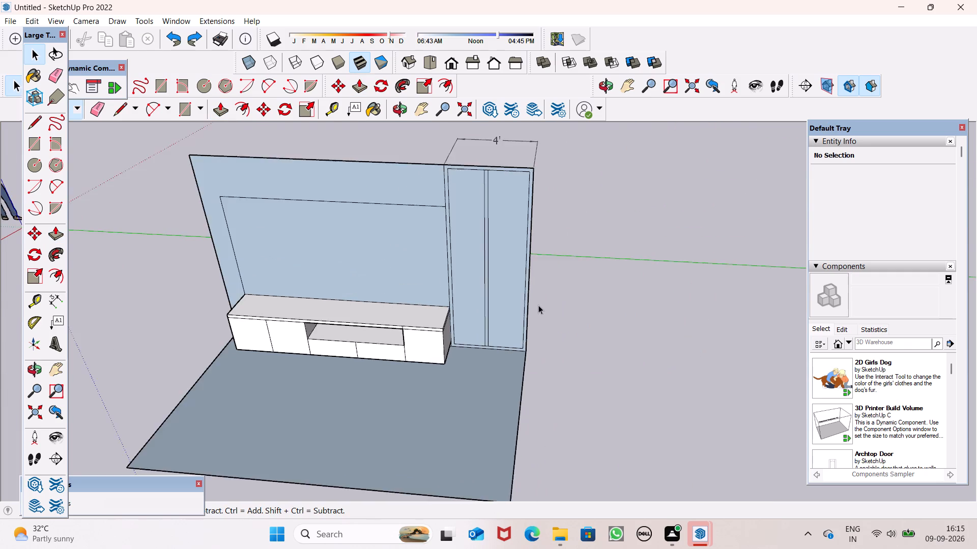
scroll(538, 305, "down", 2)
left_click(111, 107)
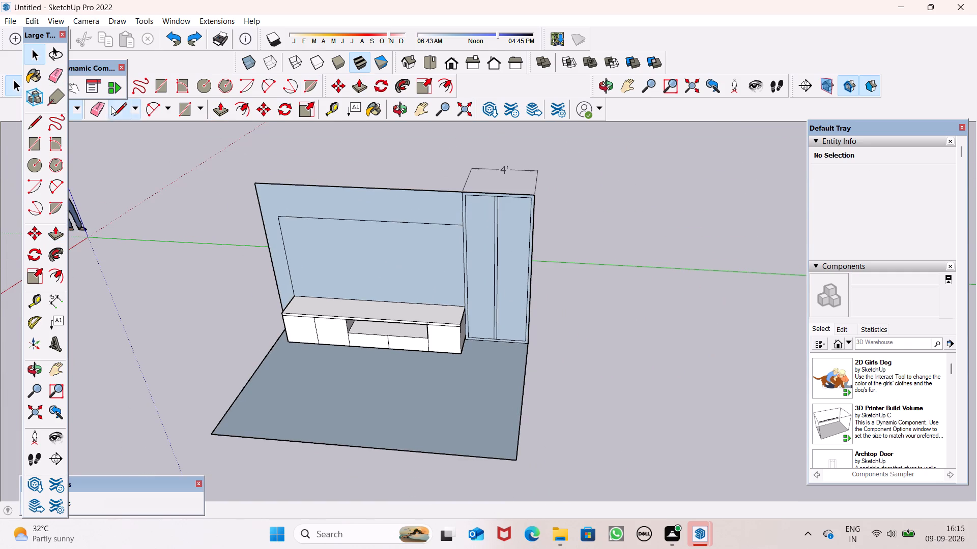
left_click_drag(98, 116, 102, 120)
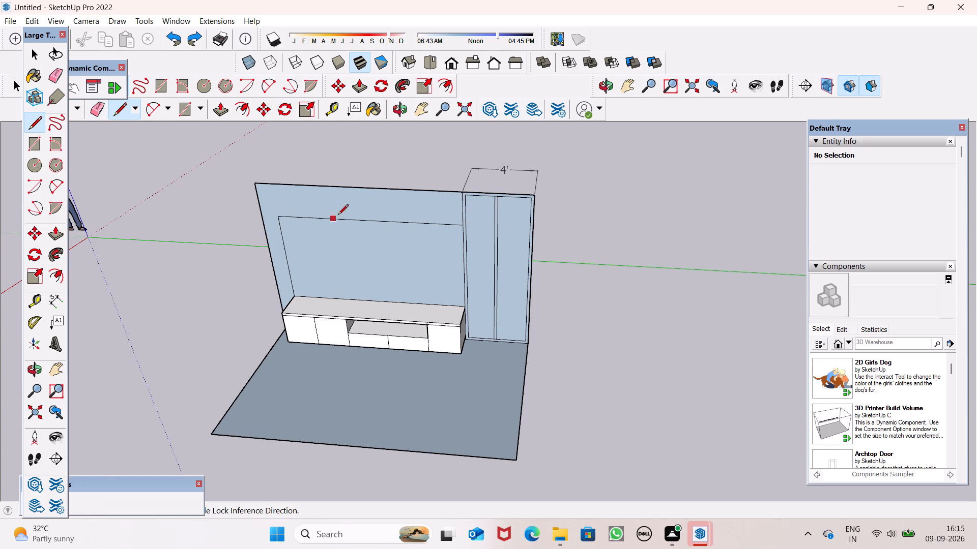
scroll(448, 182, "up", 3)
left_click(97, 104)
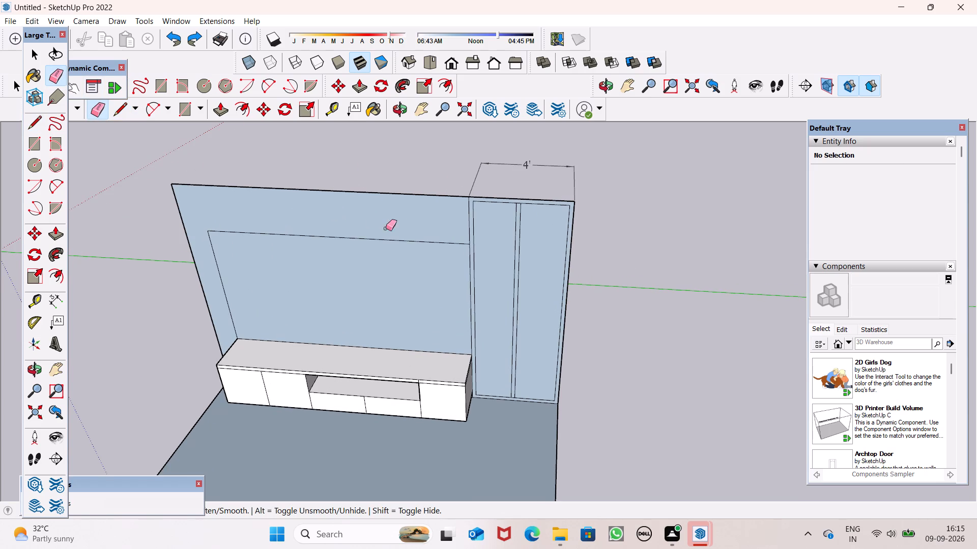
scroll(464, 212, "up", 6)
scroll(524, 215, "up", 1)
scroll(572, 204, "up", 8)
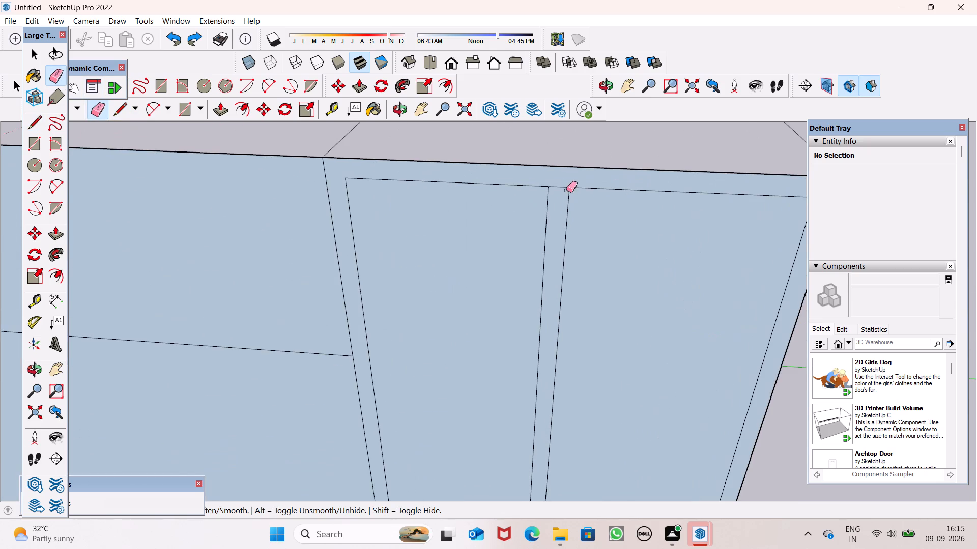
left_click_drag(562, 184, 558, 192)
scroll(568, 184, "down", 16)
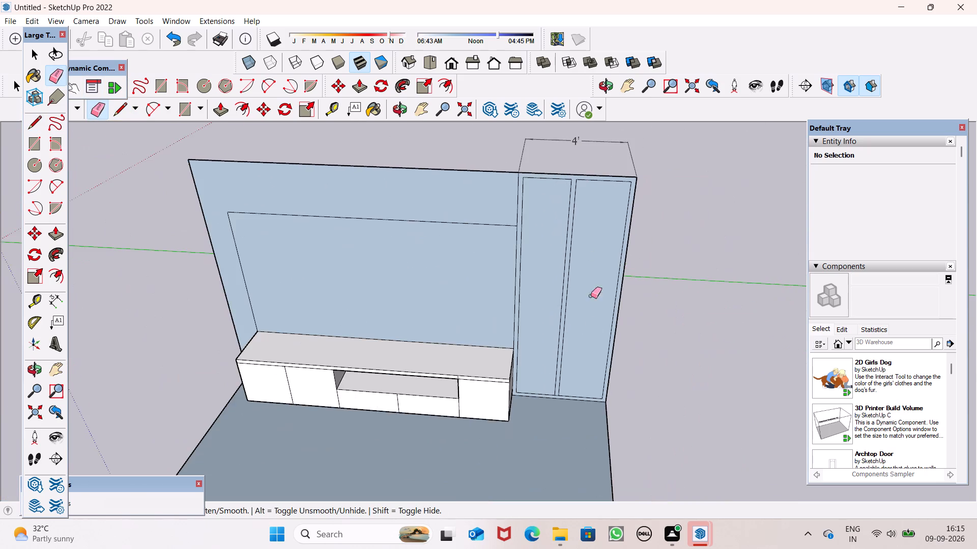
Erase the short edge separating the central divider from the bottom border of the tall section.
scroll(540, 412, "up", 7)
scroll(629, 326, "up", 8)
left_click_drag(515, 401, 516, 407)
scroll(644, 363, "down", 18)
key("space")
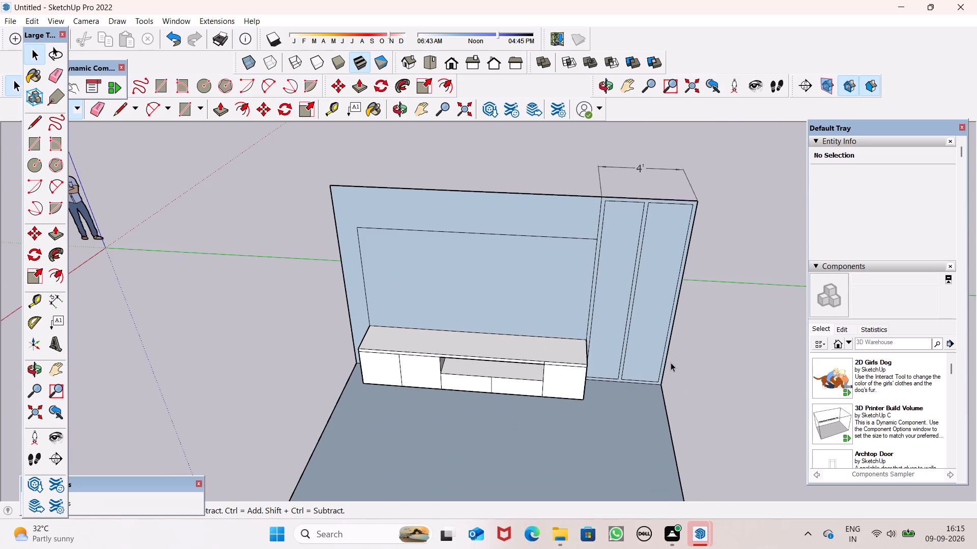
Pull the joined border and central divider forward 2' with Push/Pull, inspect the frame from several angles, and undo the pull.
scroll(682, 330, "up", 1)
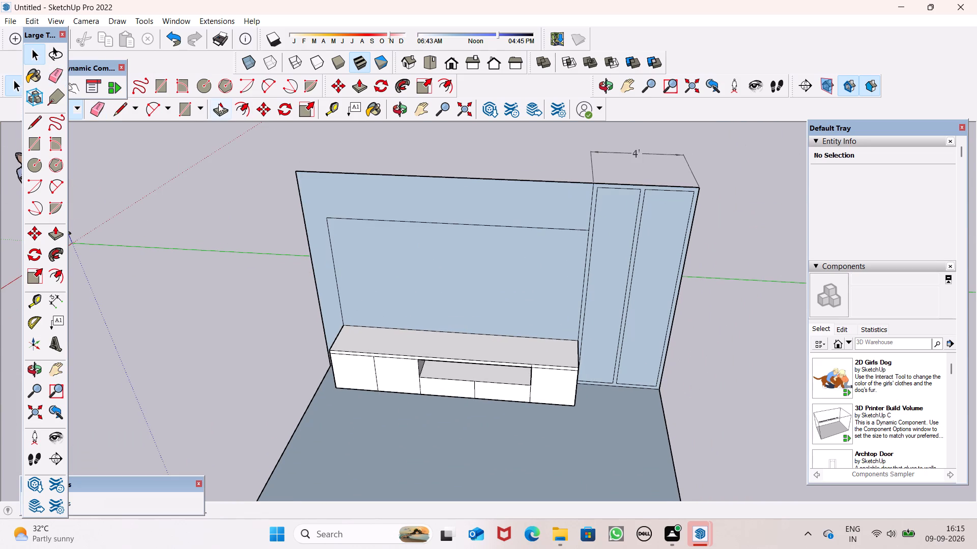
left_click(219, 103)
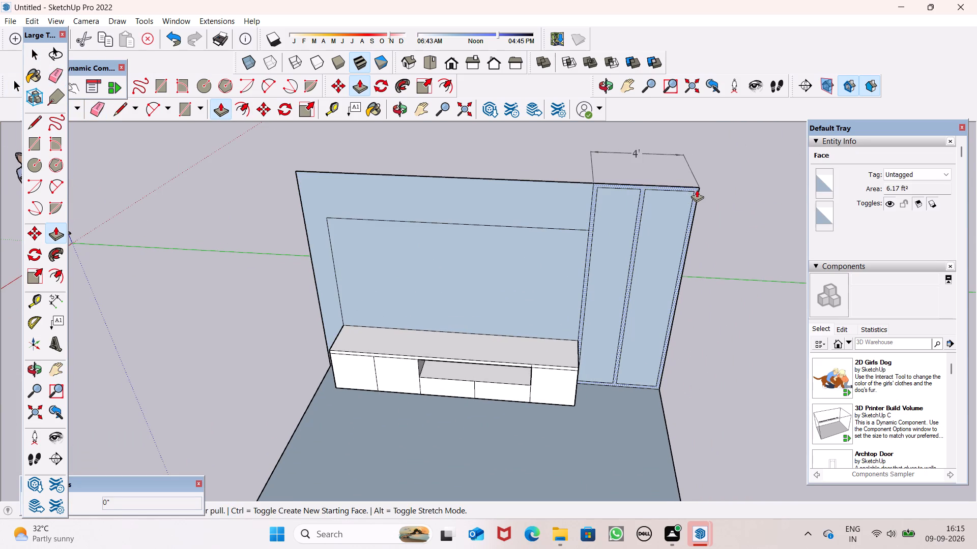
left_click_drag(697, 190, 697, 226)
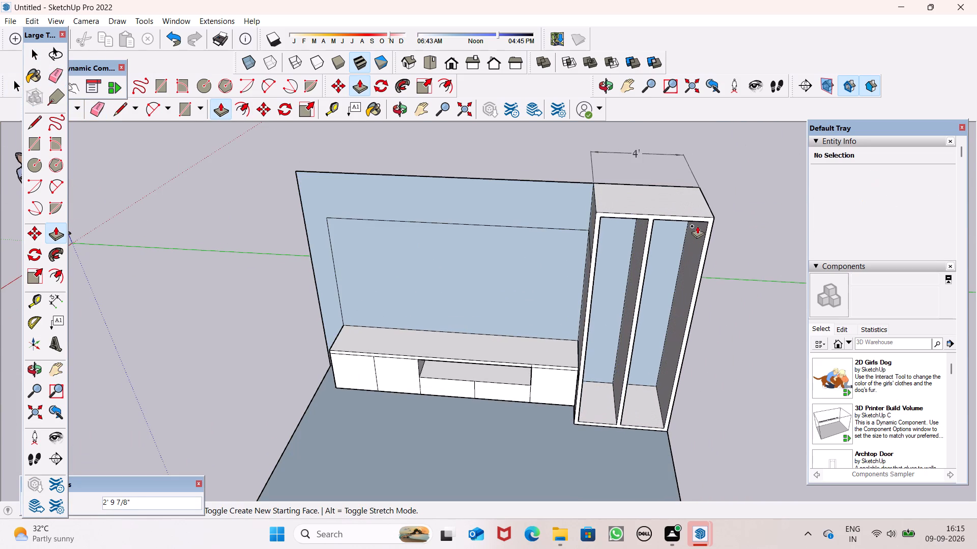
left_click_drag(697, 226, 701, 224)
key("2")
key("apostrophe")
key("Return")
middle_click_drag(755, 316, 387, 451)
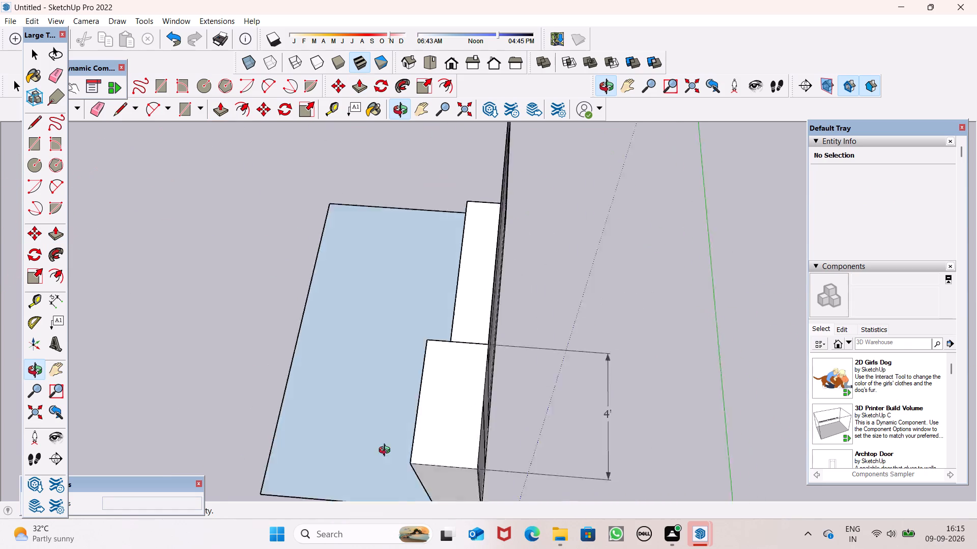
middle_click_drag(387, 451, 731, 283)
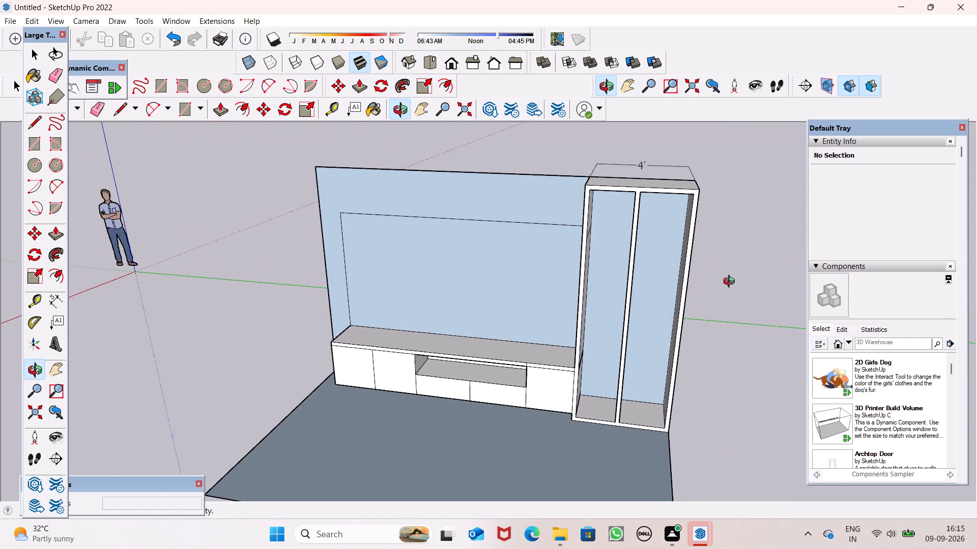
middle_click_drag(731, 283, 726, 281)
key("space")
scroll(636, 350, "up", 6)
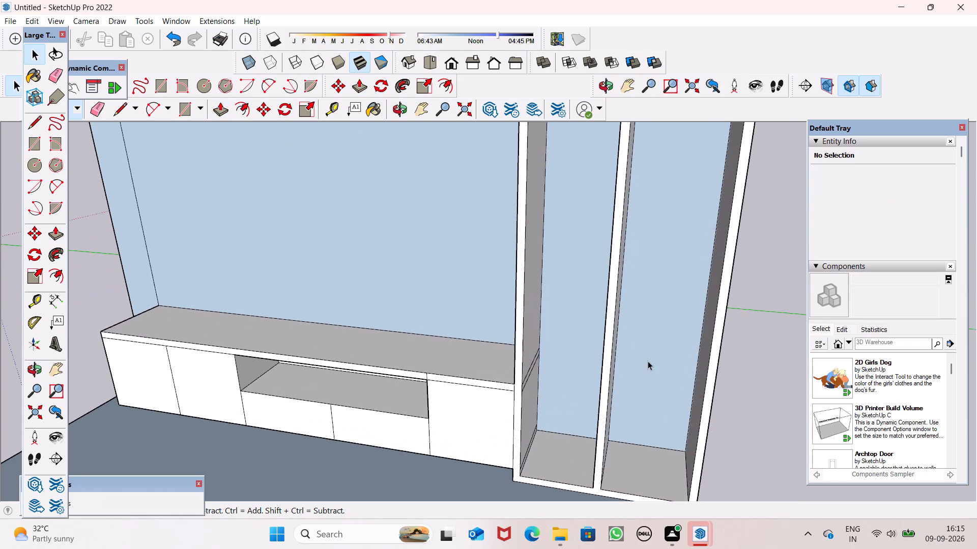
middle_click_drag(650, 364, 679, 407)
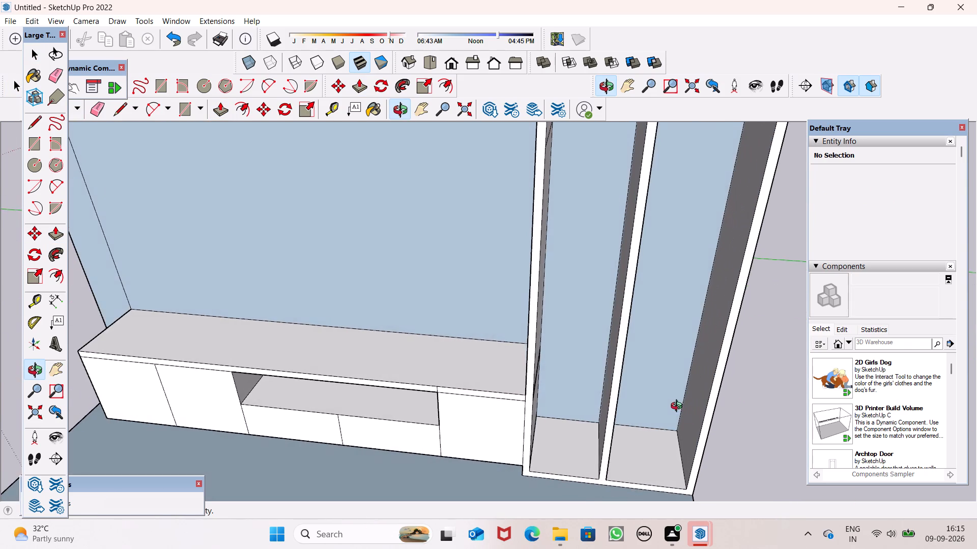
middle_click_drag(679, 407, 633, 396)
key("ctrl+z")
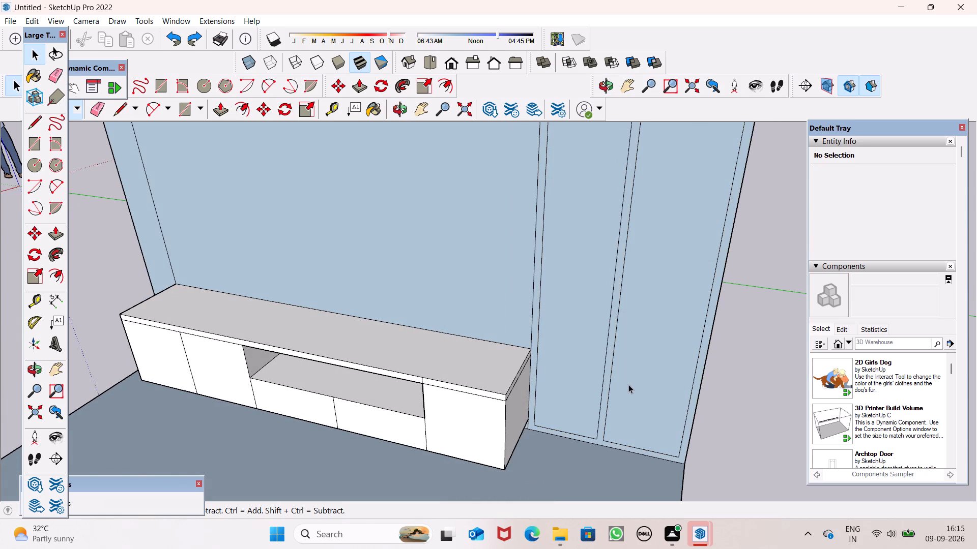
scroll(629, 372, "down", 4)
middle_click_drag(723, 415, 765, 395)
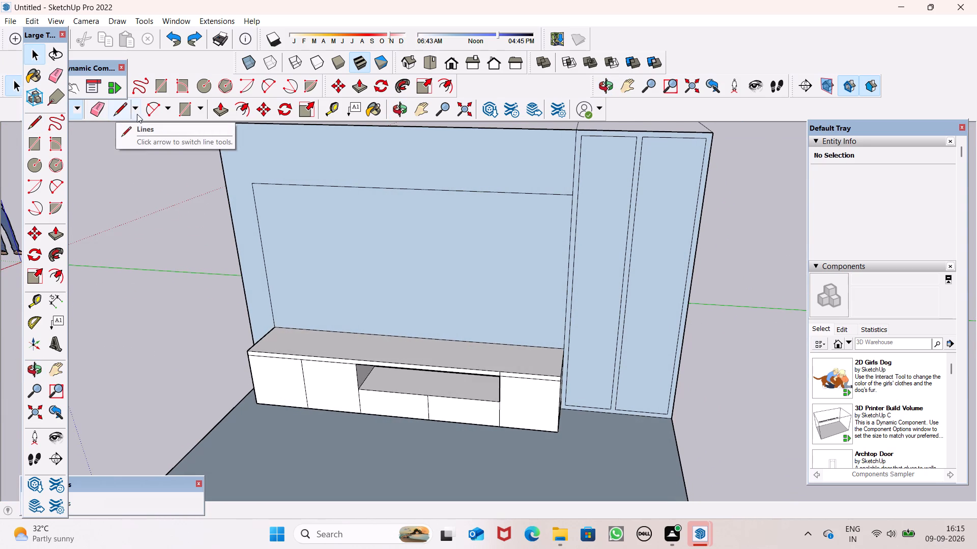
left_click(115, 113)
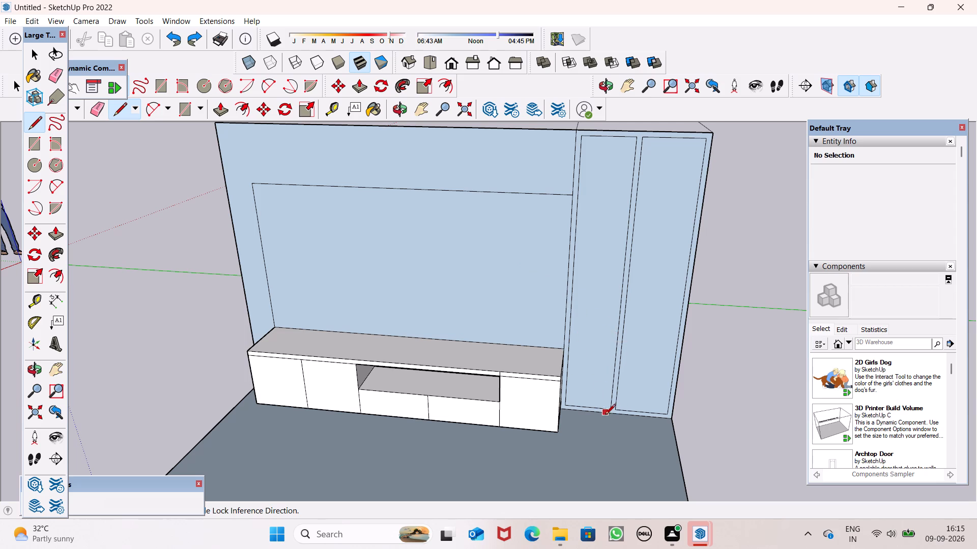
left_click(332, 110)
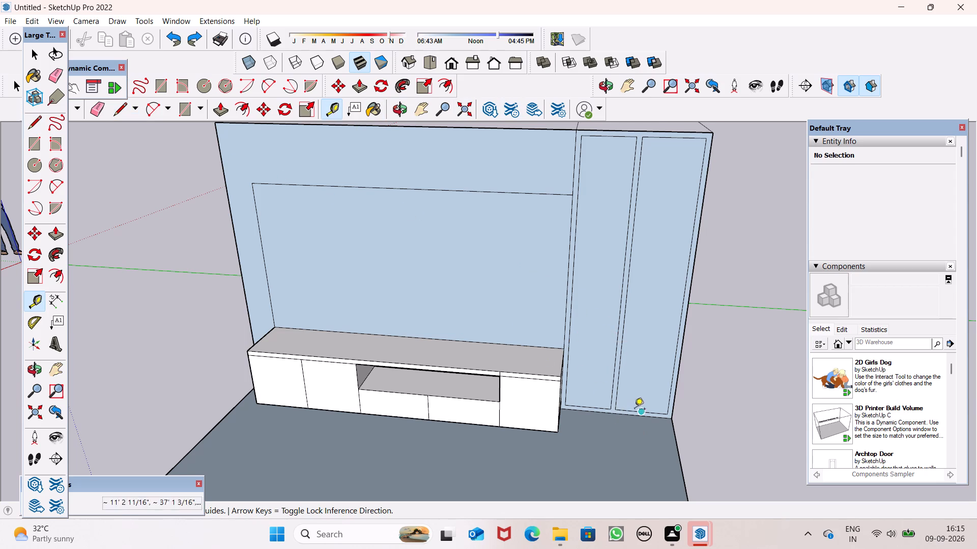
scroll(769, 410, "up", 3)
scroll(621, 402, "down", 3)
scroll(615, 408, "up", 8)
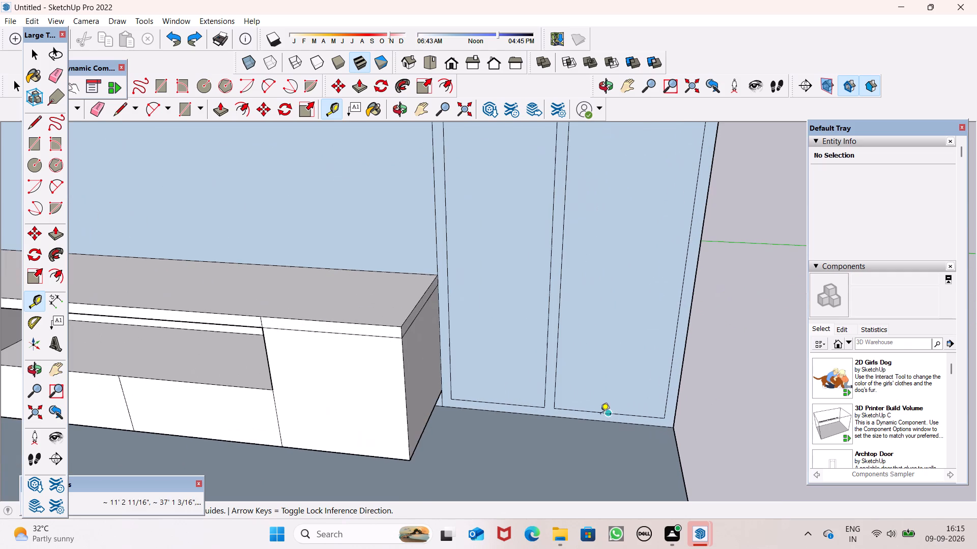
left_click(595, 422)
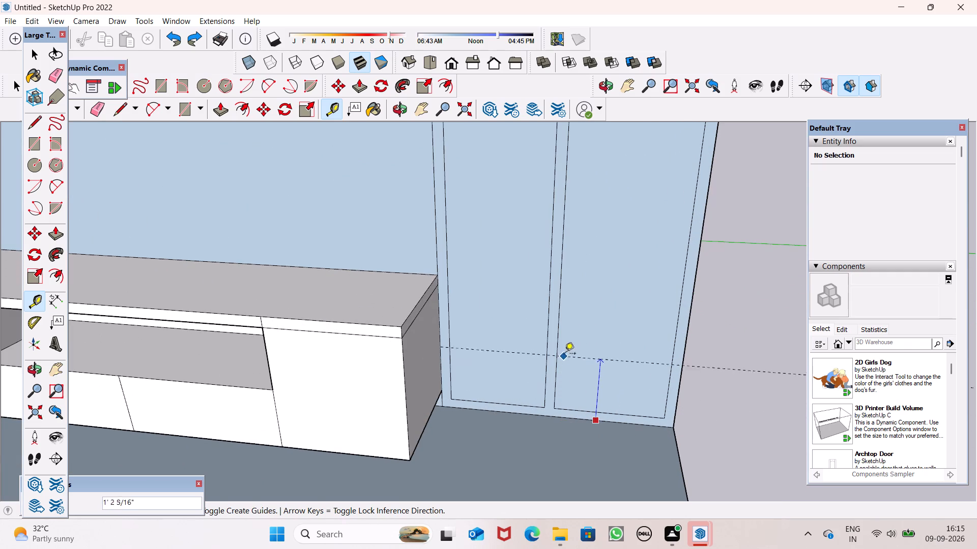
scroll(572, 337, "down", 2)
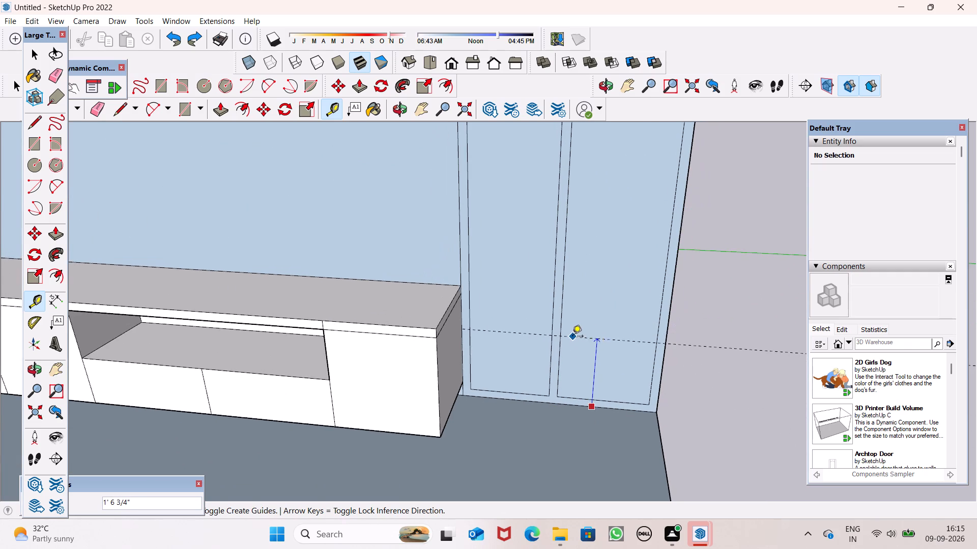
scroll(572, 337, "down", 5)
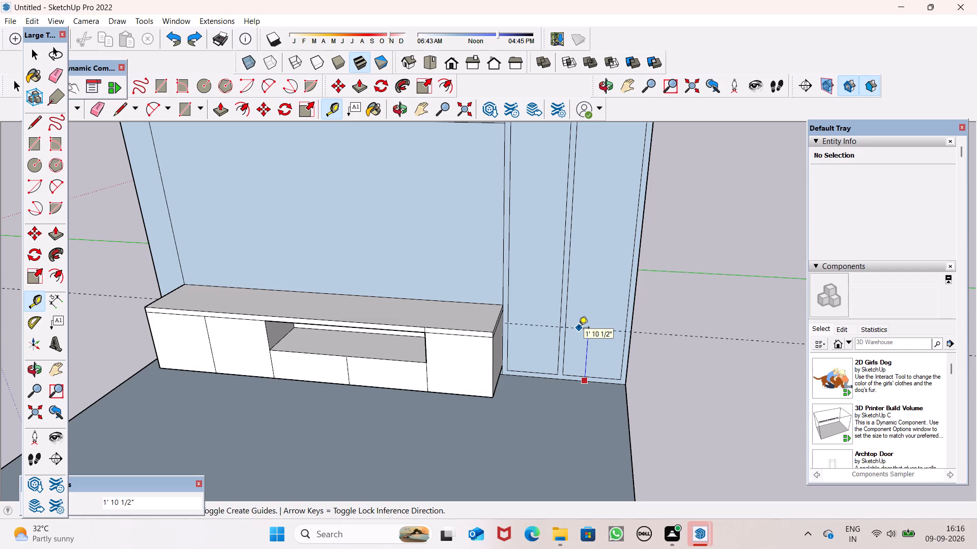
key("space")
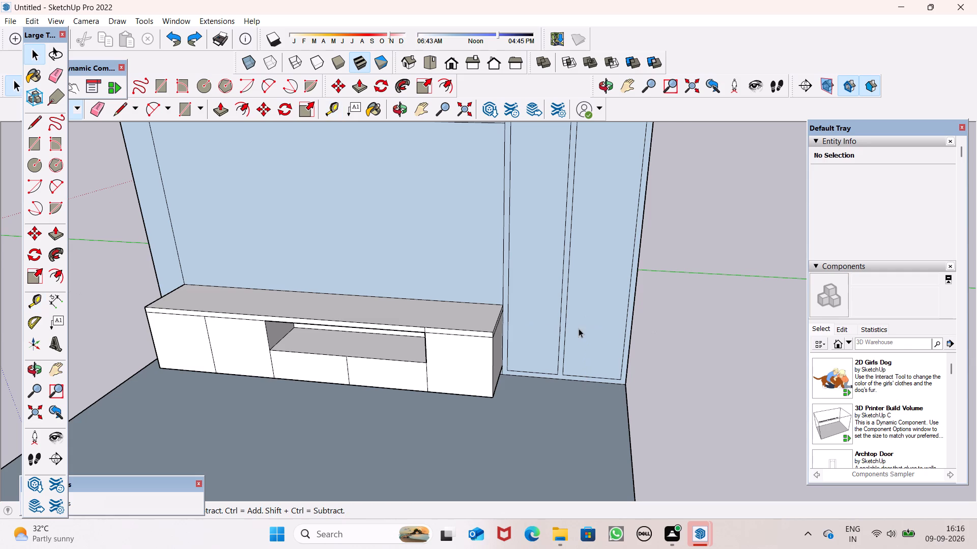
Draw a horizontal line about 4' long across the tall section from the TV unit's lower back corner, about 4" above the floor.
middle_click_drag(617, 415, 619, 348)
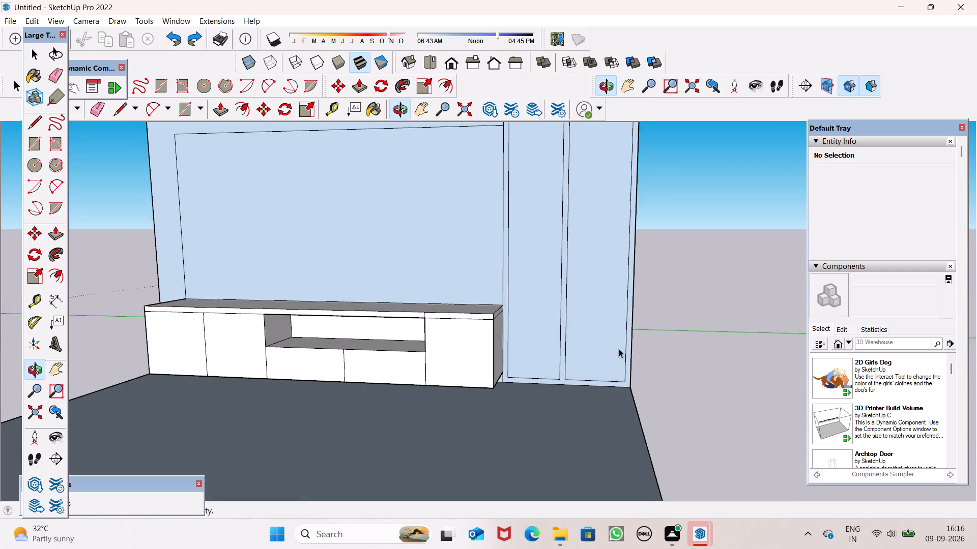
scroll(600, 385, "up", 5)
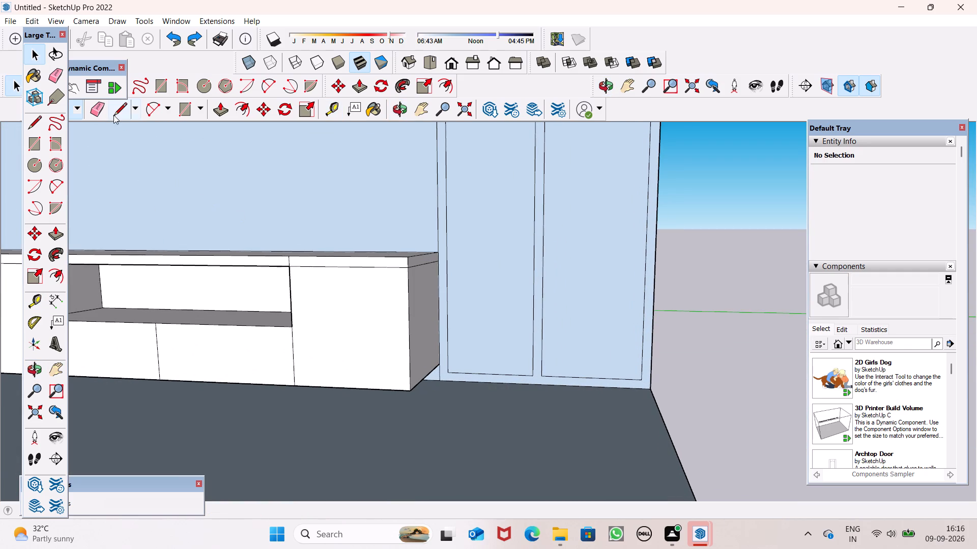
left_click(113, 115)
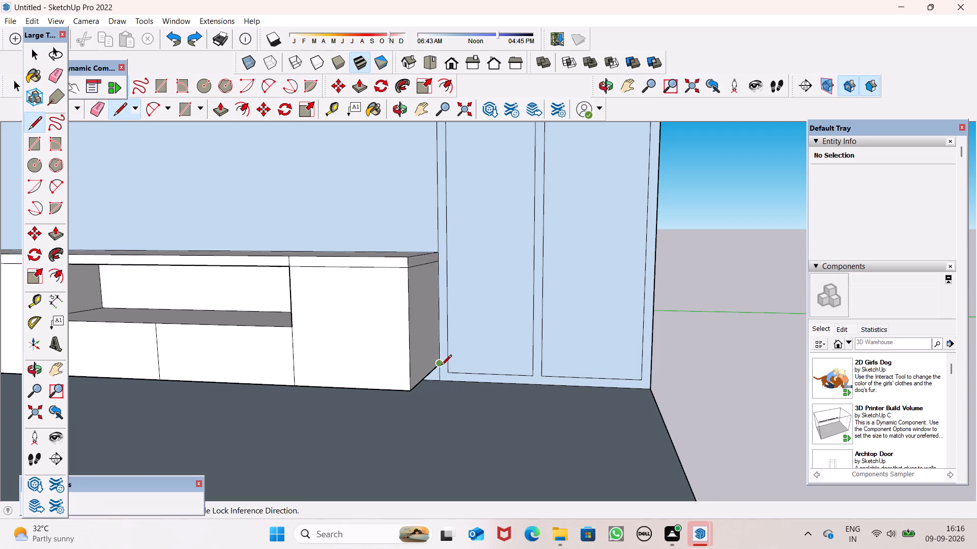
left_click(439, 365)
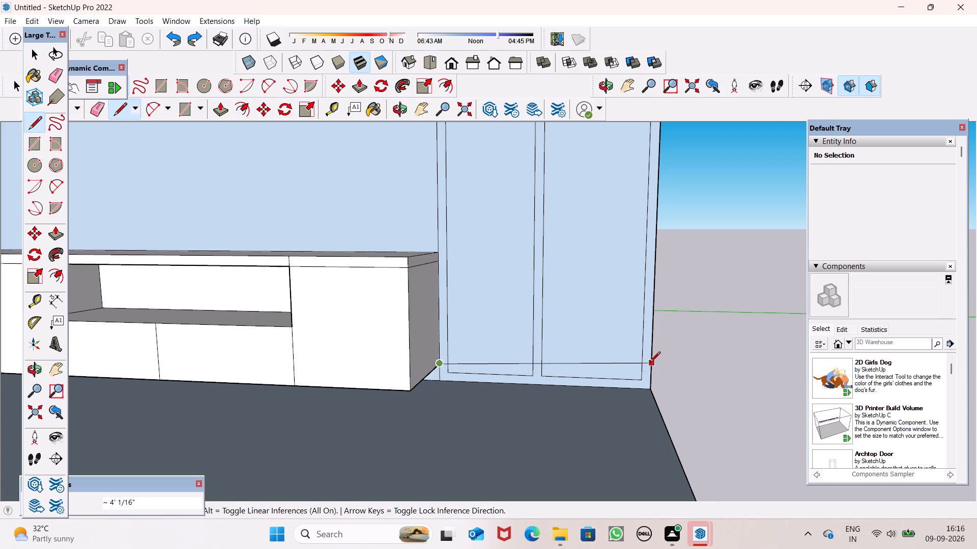
left_click(651, 370)
key("space")
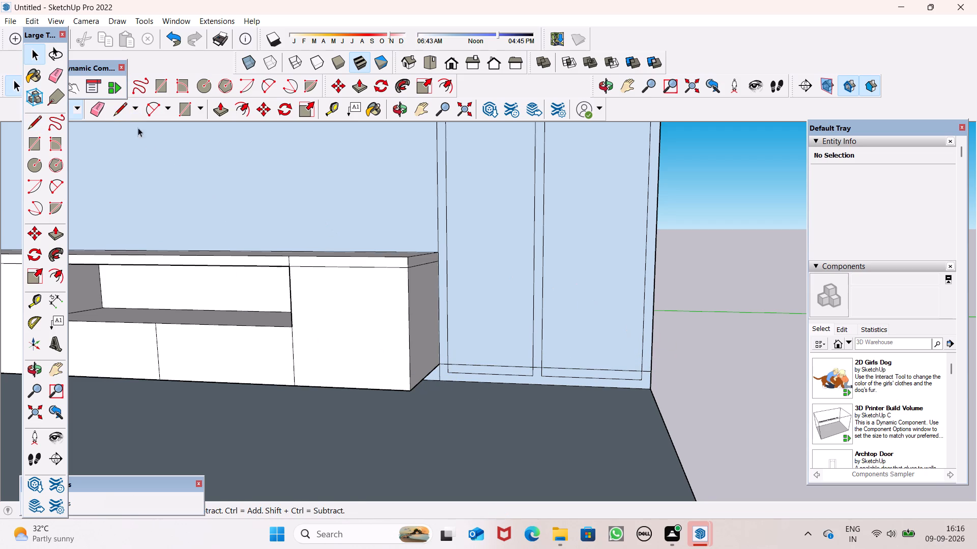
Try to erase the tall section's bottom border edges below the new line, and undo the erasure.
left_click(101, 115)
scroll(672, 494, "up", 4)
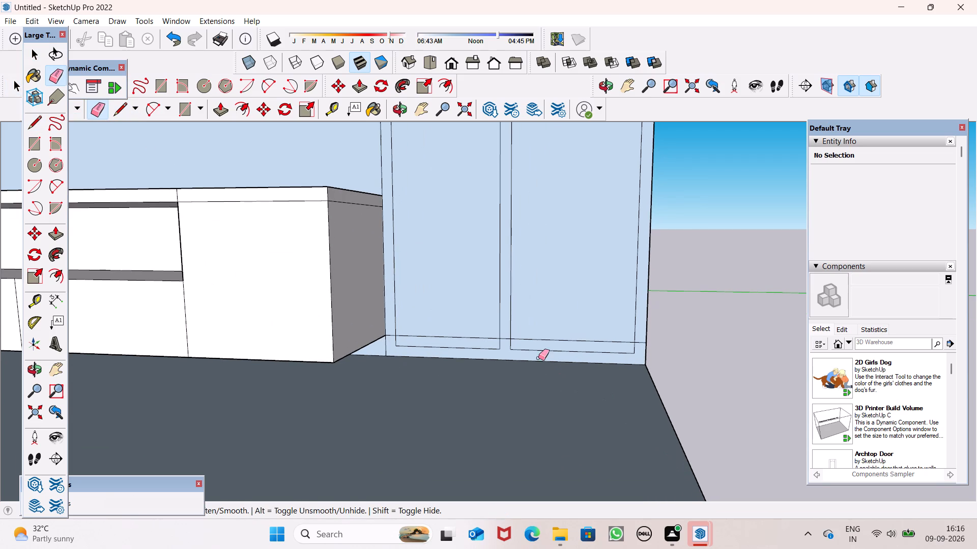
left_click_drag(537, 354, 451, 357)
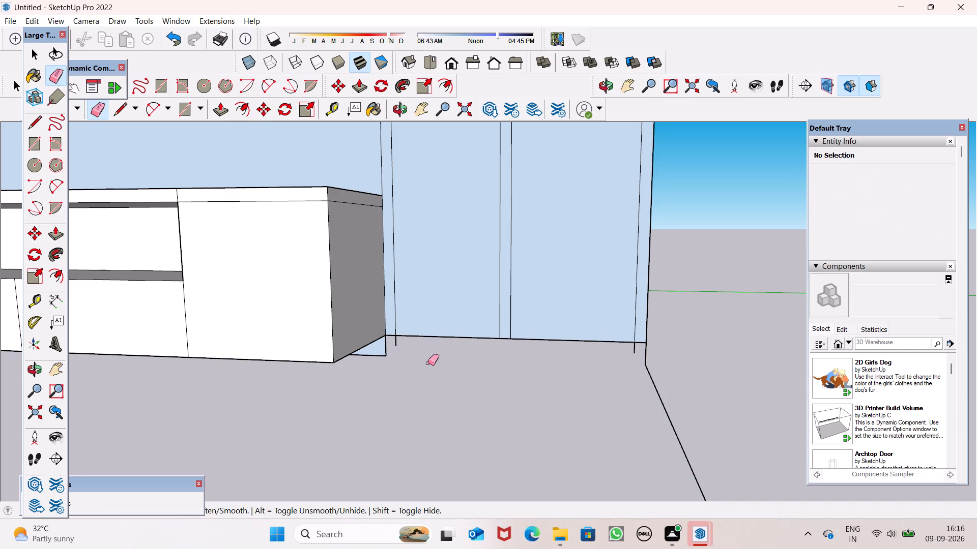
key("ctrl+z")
Erase the old bottom border edges and the short vertical stubs left below the new line in the tall section.
left_click_drag(415, 344, 415, 343)
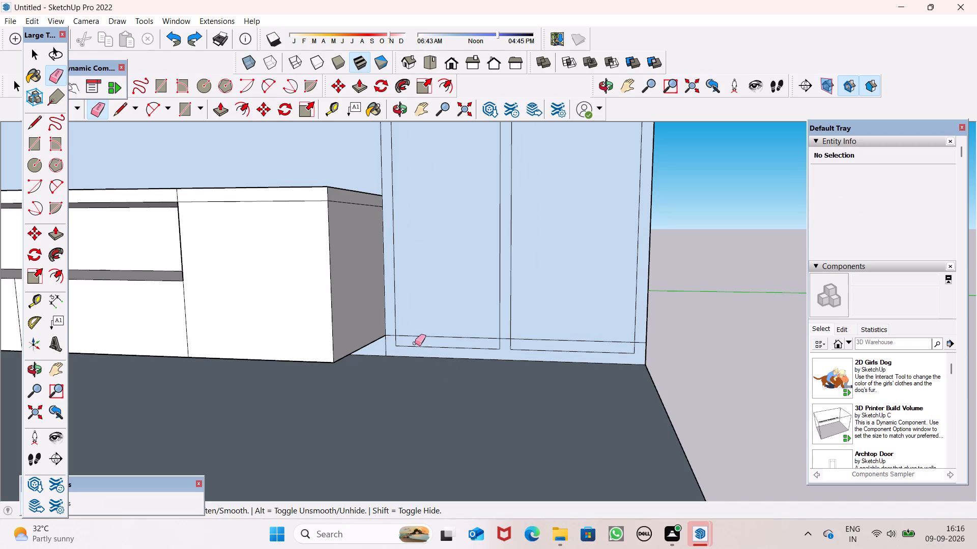
left_click_drag(415, 343, 425, 349)
left_click(398, 344)
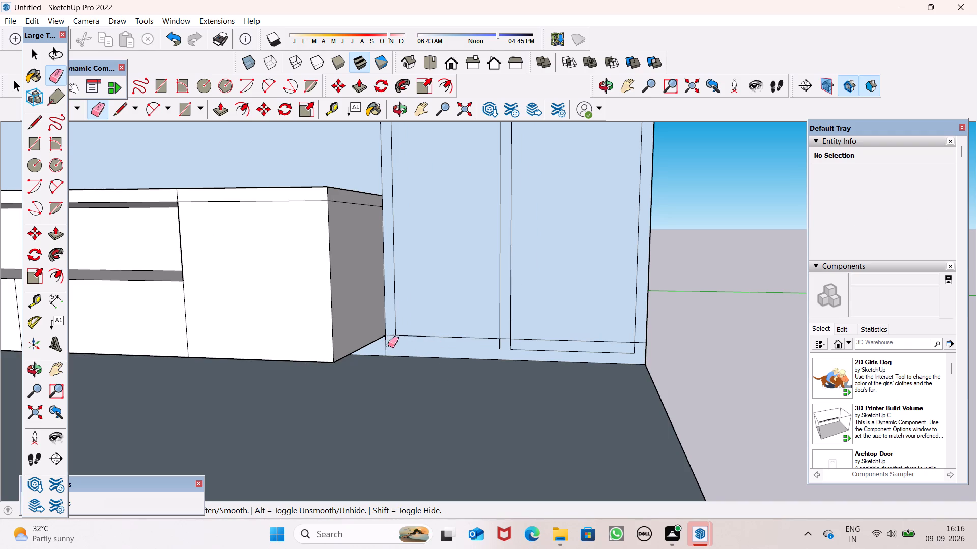
left_click(388, 345)
left_click_drag(510, 348, 530, 345)
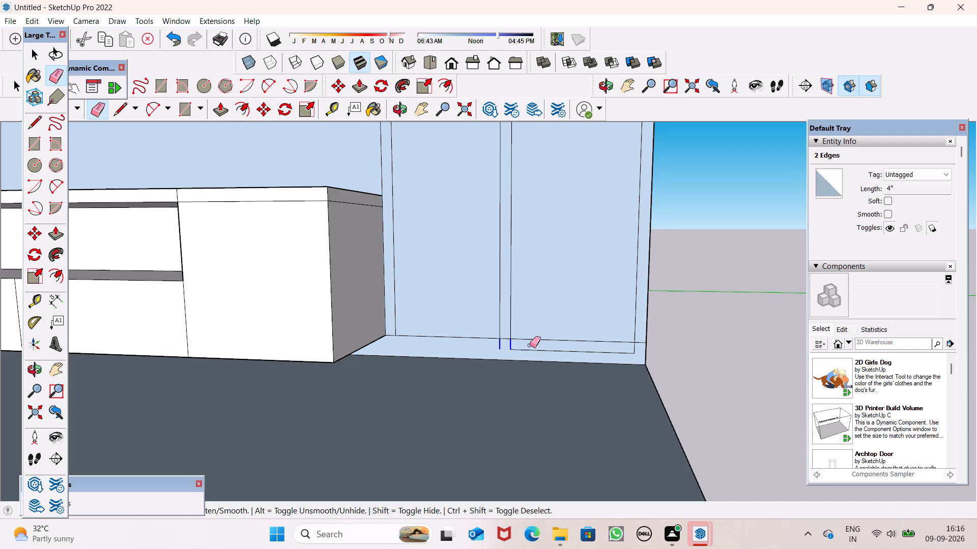
left_click_drag(530, 345, 518, 349)
left_click_drag(644, 348, 630, 349)
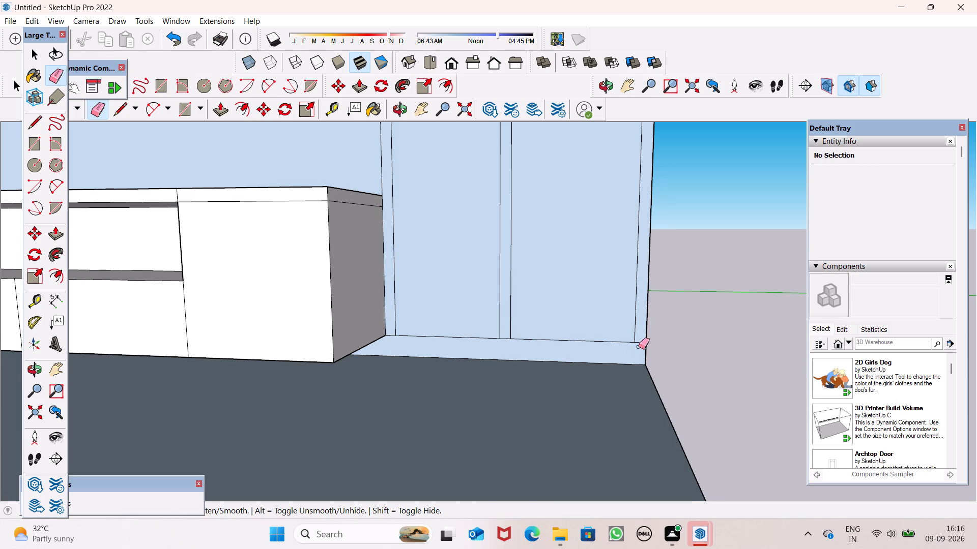
scroll(639, 346, "up", 5)
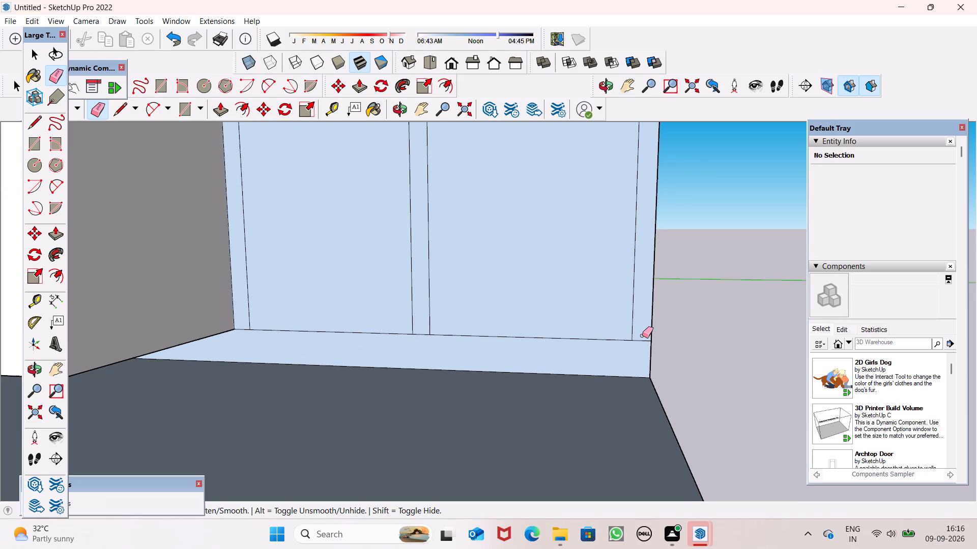
scroll(659, 362, "down", 8)
key("space")
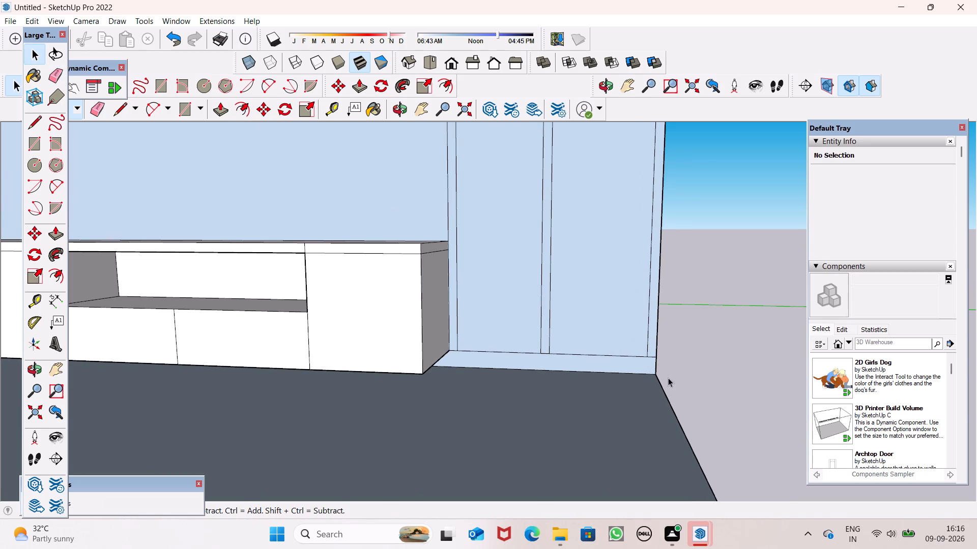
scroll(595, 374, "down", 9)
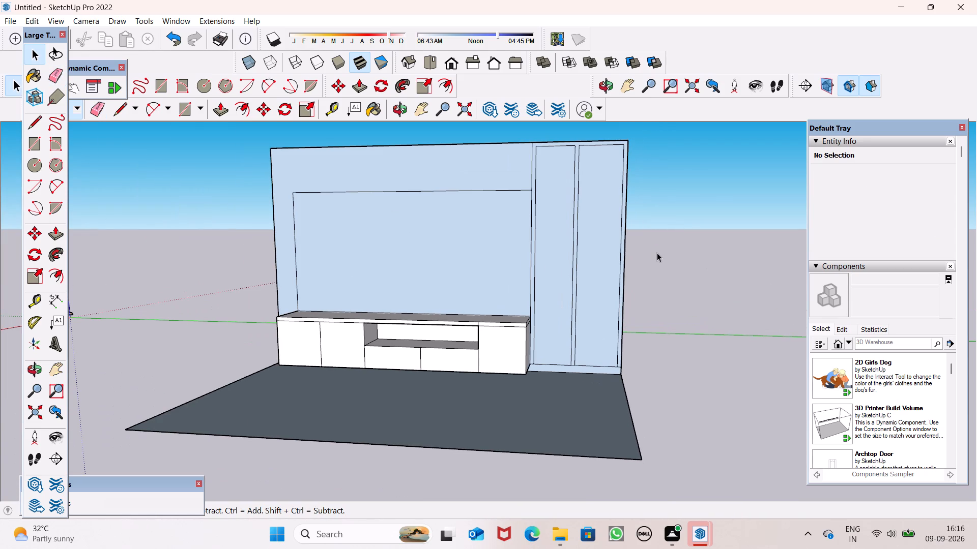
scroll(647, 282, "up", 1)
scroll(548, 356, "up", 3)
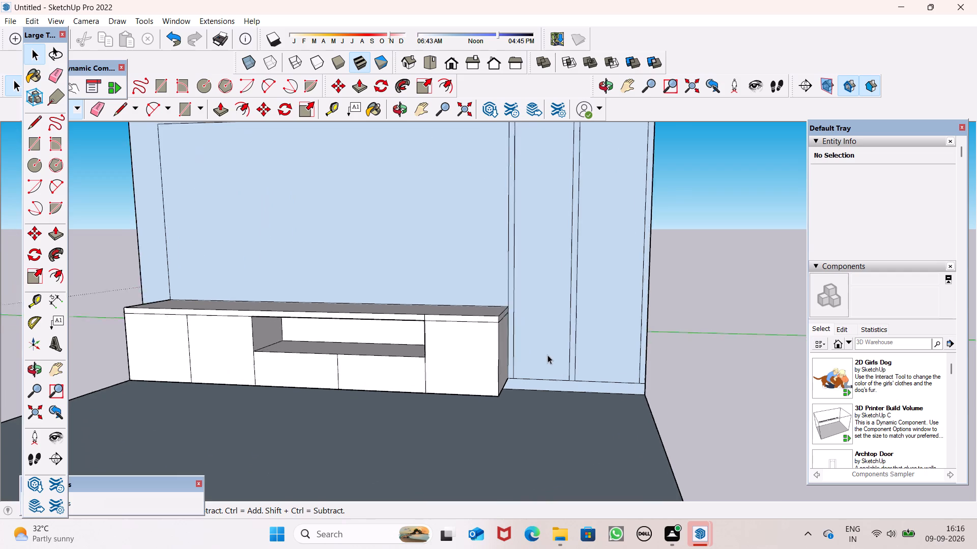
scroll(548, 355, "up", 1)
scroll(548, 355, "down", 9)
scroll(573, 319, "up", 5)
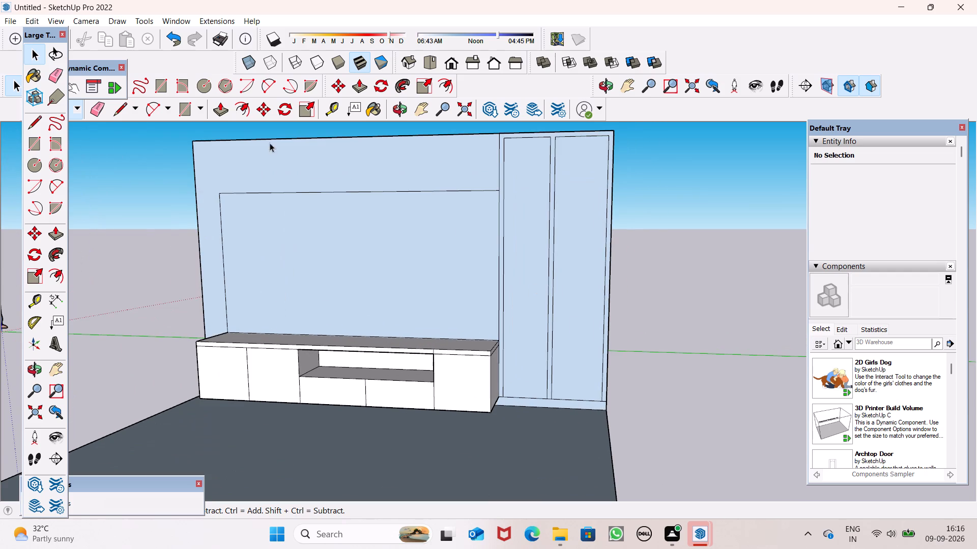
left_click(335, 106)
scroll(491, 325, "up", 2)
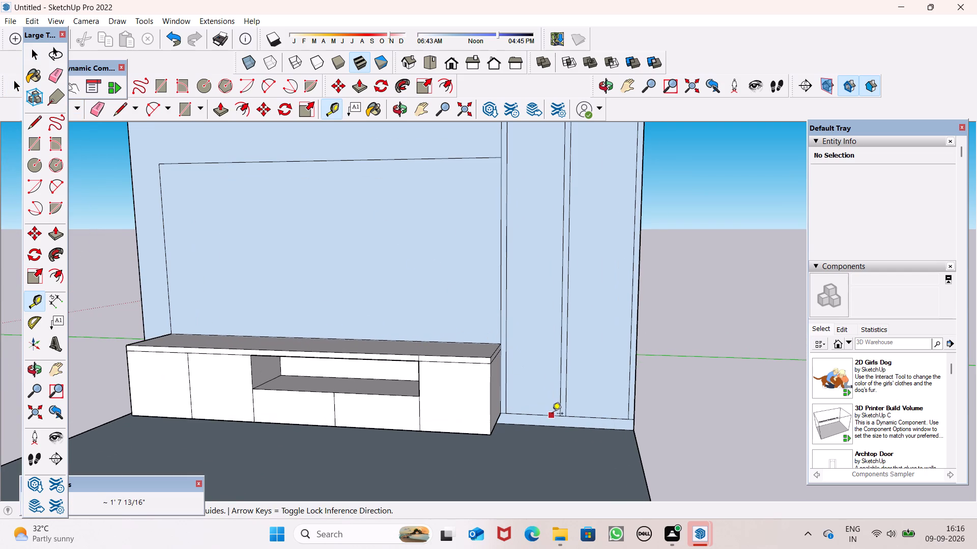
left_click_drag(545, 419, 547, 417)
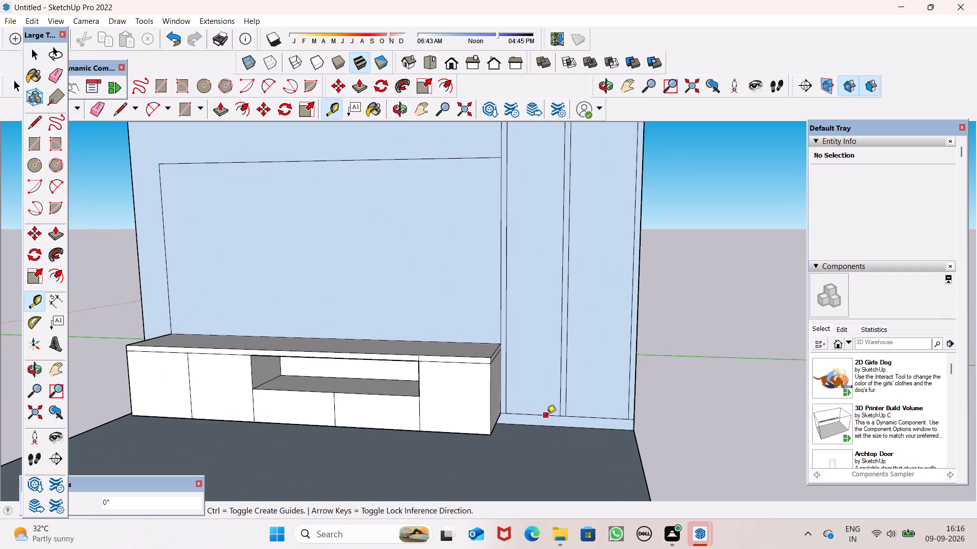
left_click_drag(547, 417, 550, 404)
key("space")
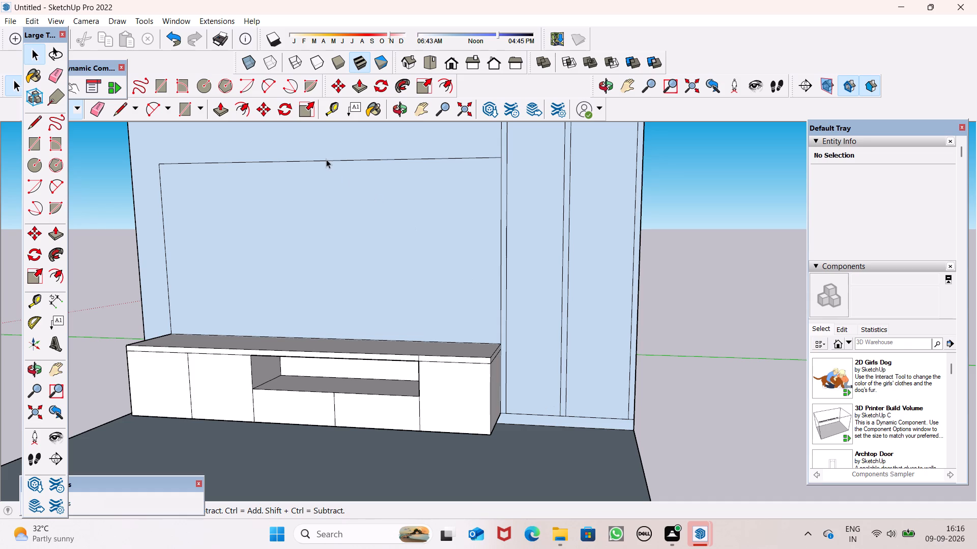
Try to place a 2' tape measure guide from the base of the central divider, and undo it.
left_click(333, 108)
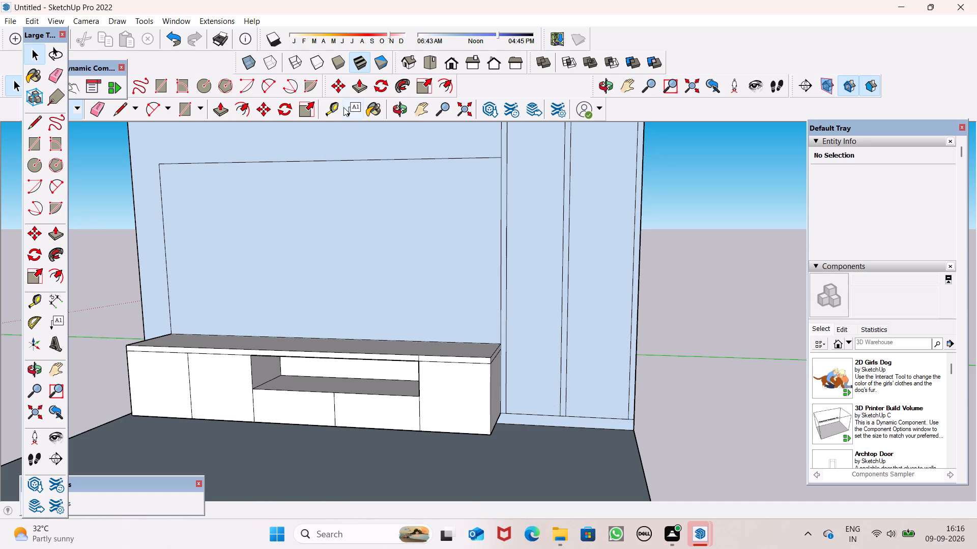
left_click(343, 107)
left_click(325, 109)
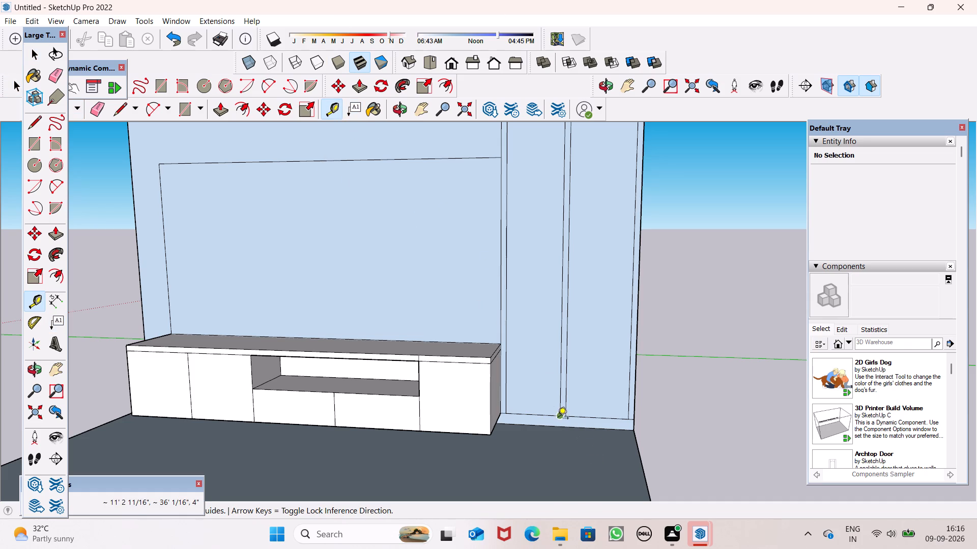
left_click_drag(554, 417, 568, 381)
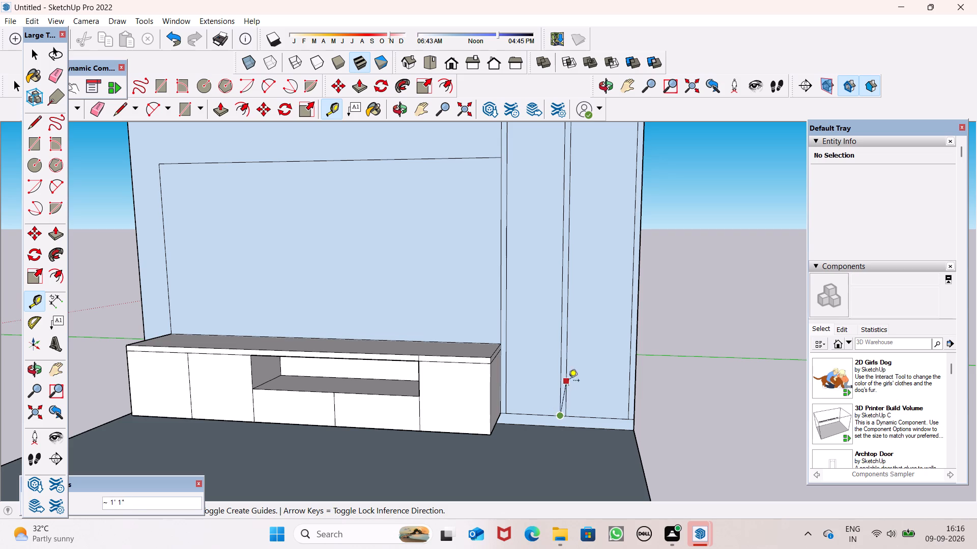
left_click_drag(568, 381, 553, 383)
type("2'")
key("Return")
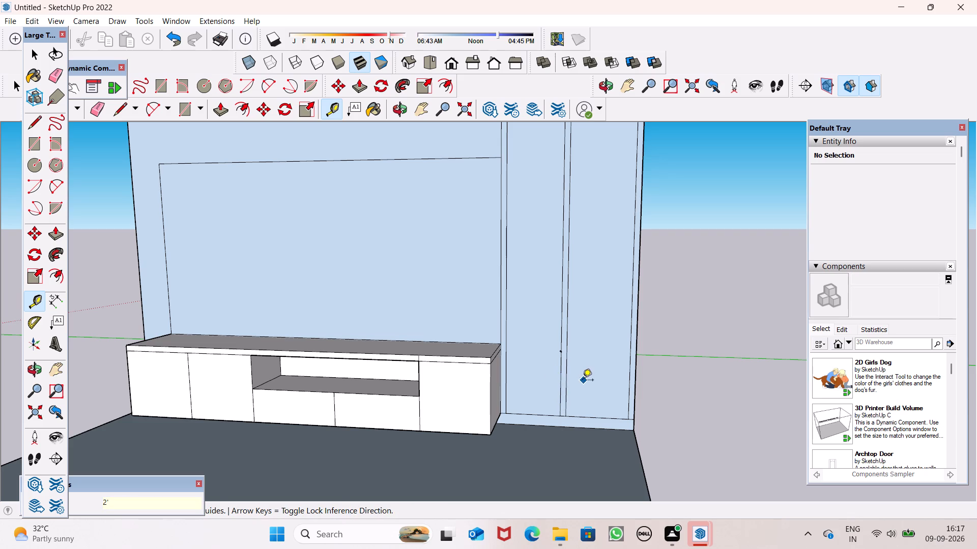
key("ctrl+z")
Place a horizontal guide 2' above the tall section's new bottom line with the Tape Measure.
left_click_drag(542, 415, 536, 421)
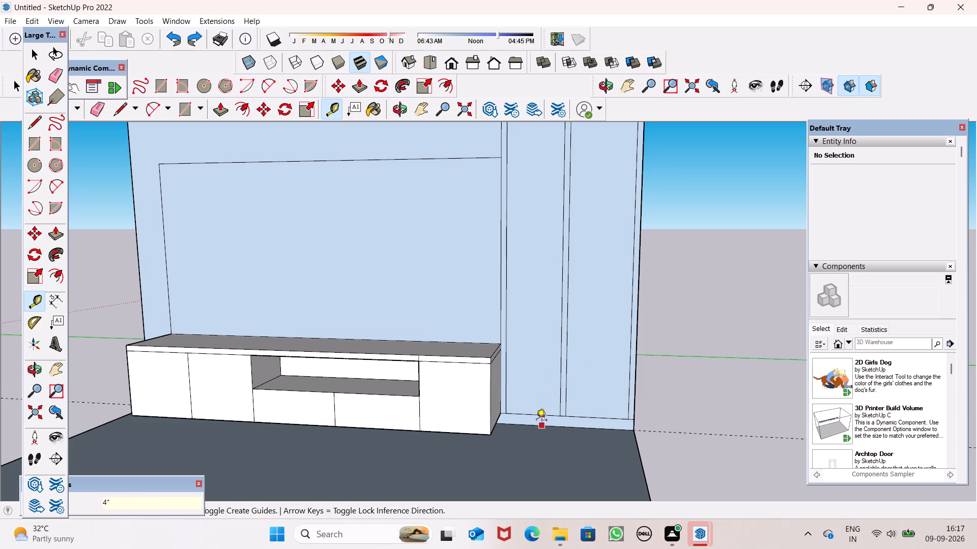
left_click_drag(536, 421, 541, 406)
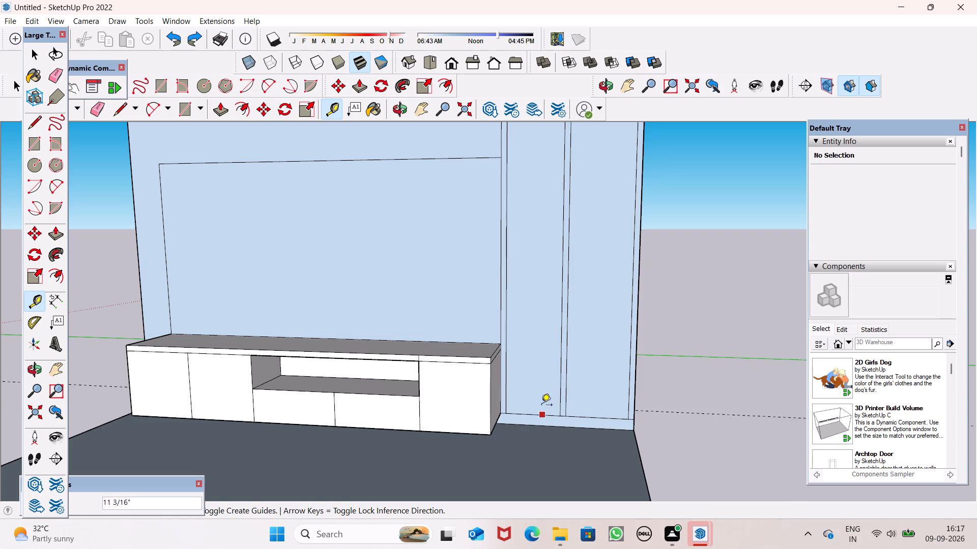
left_click_drag(541, 406, 617, 418)
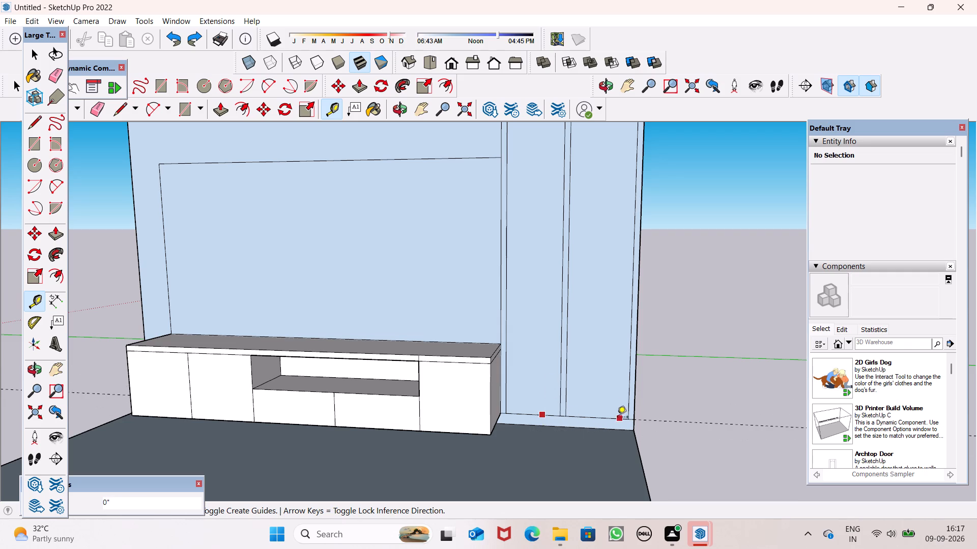
left_click_drag(617, 418, 535, 376)
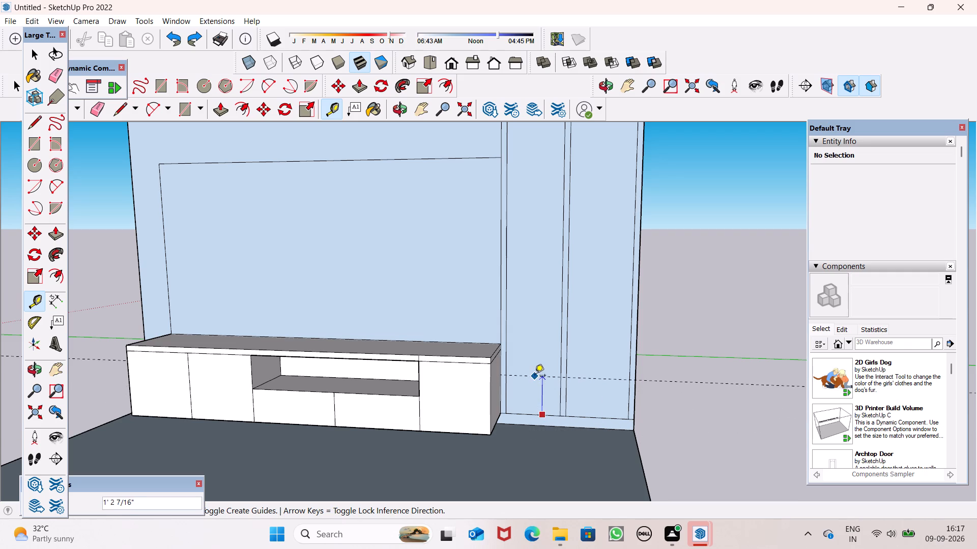
left_click_drag(535, 376, 538, 377)
key("2")
key("apostrophe")
key("Return")
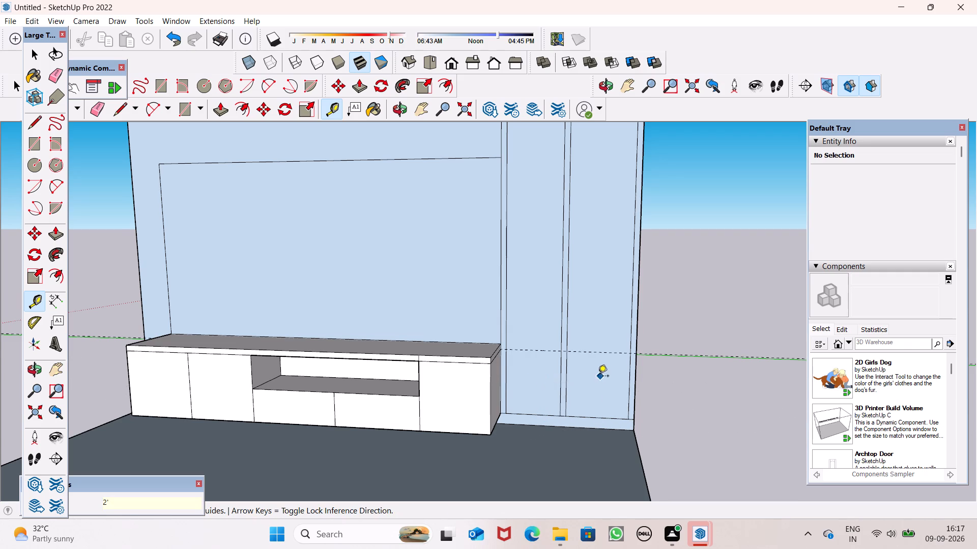
Place a second horizontal guide 2' above the first guide across the tall section.
scroll(598, 377, "down", 2)
left_click_drag(548, 352, 550, 351)
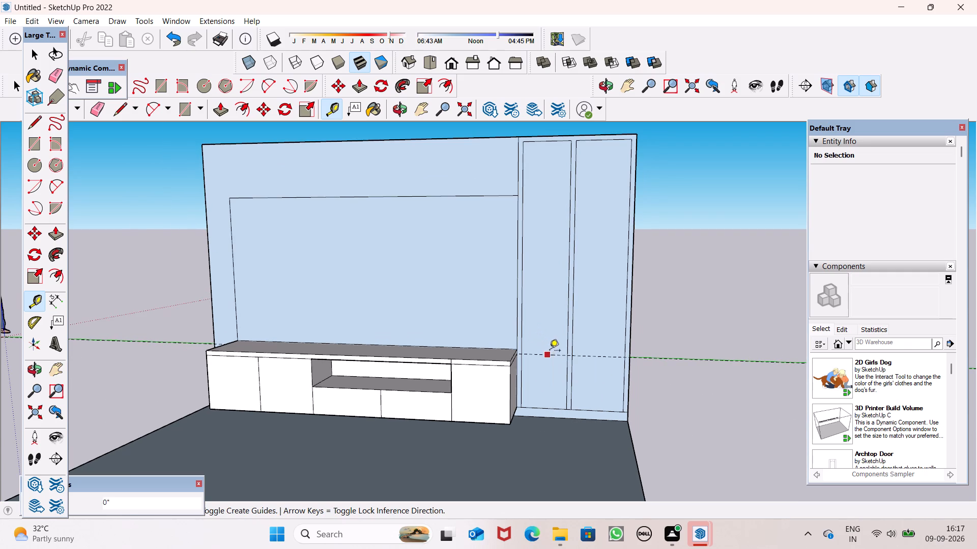
left_click_drag(550, 351, 549, 309)
type("2'")
left_click_drag(549, 309, 550, 309)
key("Return")
Place a third horizontal guide 2' above the second guide across the tall section.
left_click_drag(548, 298, 556, 206)
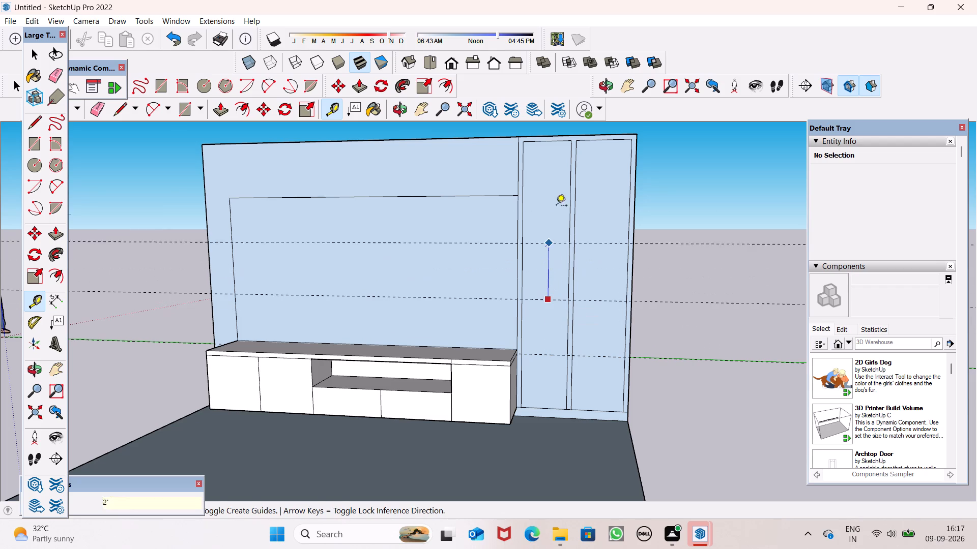
left_click_drag(556, 206, 552, 251)
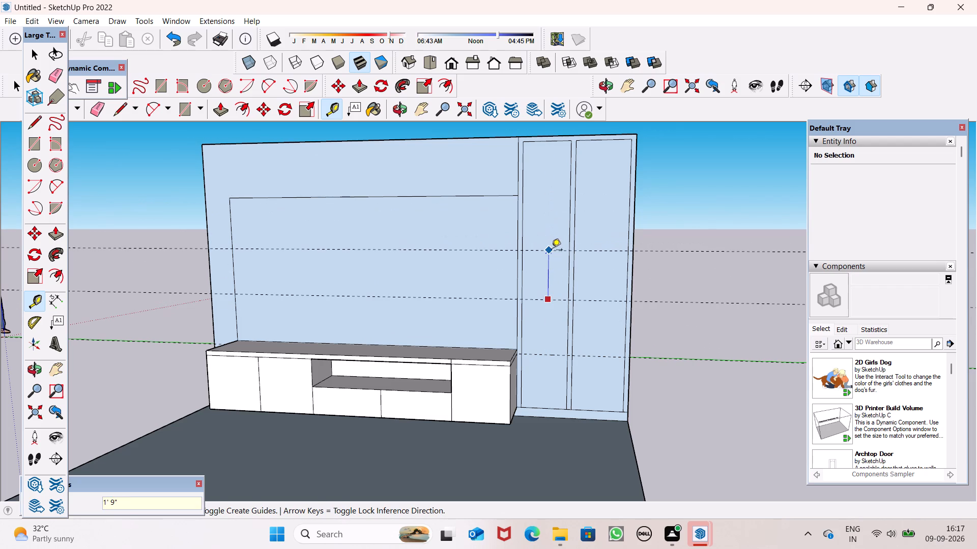
key("2")
left_click_drag(552, 251, 556, 244)
key("apostrophe")
key("Return")
Place a fourth horizontal guide 2' above the third guide across the tall section.
left_click_drag(547, 241, 545, 213)
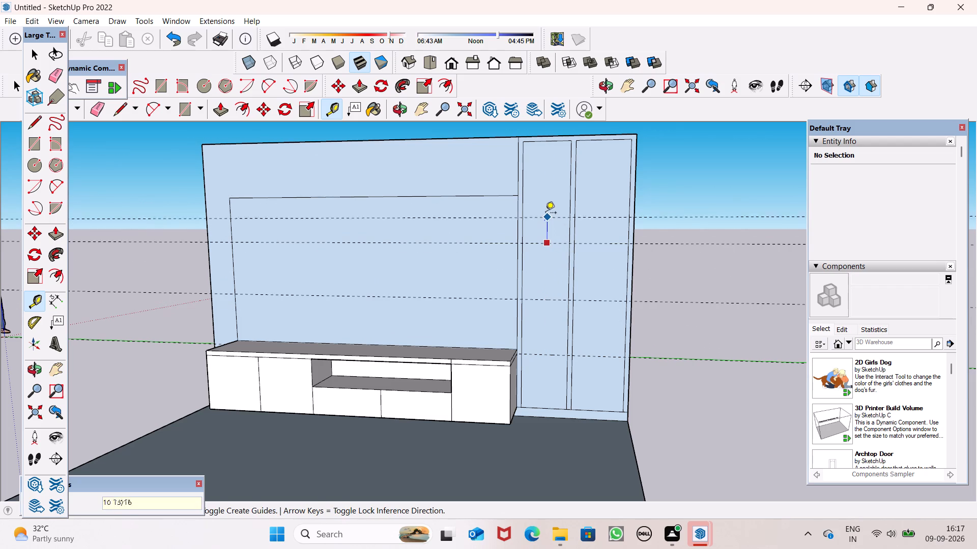
left_click_drag(545, 213, 547, 198)
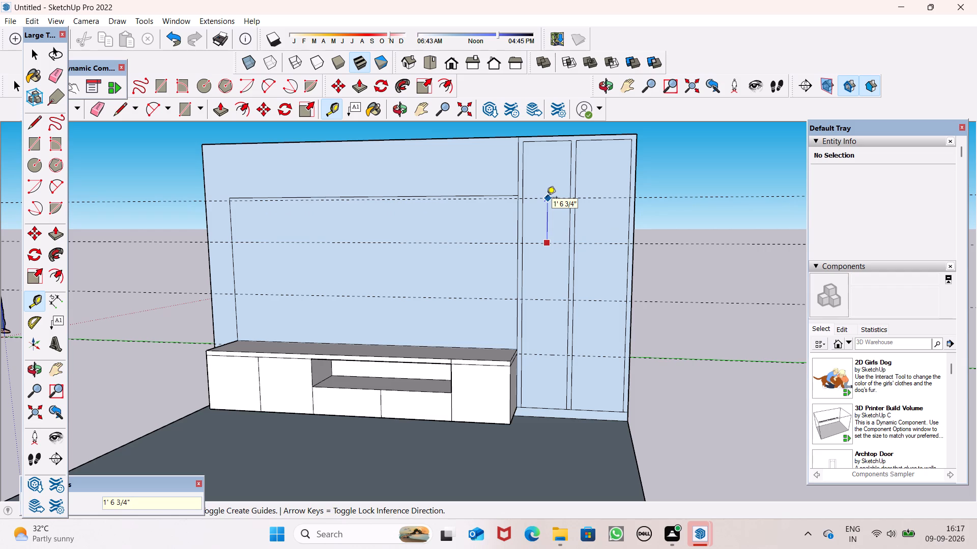
left_click_drag(547, 198, 548, 200)
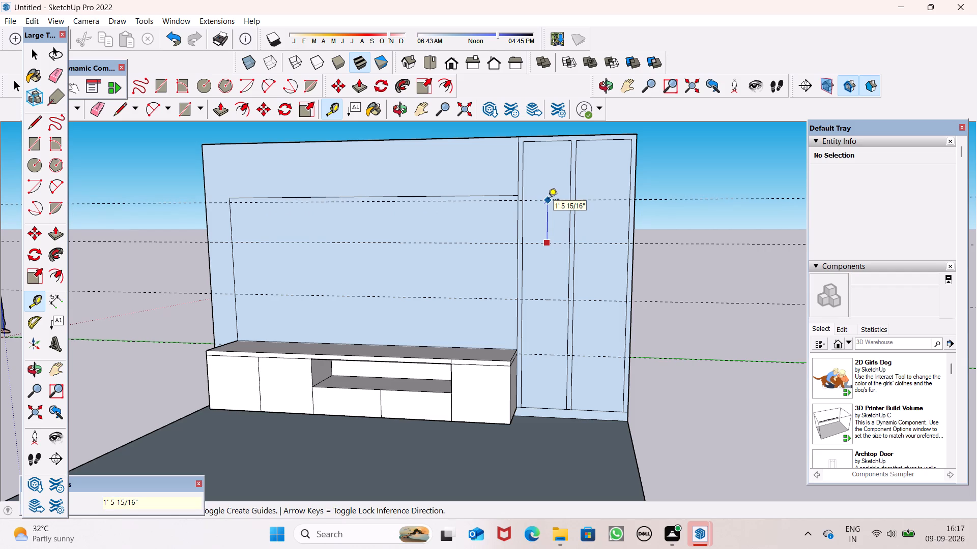
left_click_drag(548, 200, 549, 200)
key("2")
key("apostrophe")
key("Return")
key("space")
scroll(646, 223, "down", 3)
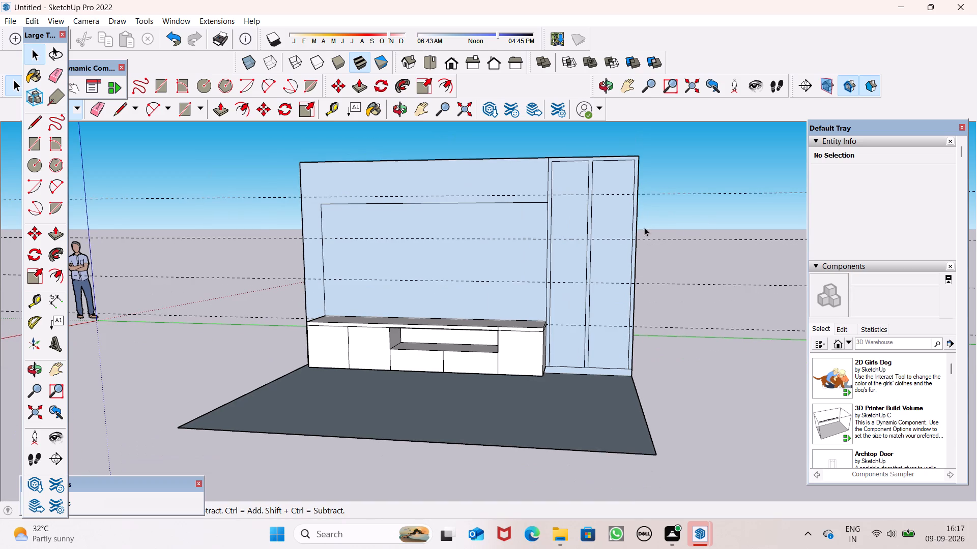
Draw a 3' 8" horizontal line along the topmost guide between the tall cabinet's inner frame edges.
key("space")
scroll(614, 230, "down", 1)
scroll(682, 209, "up", 3)
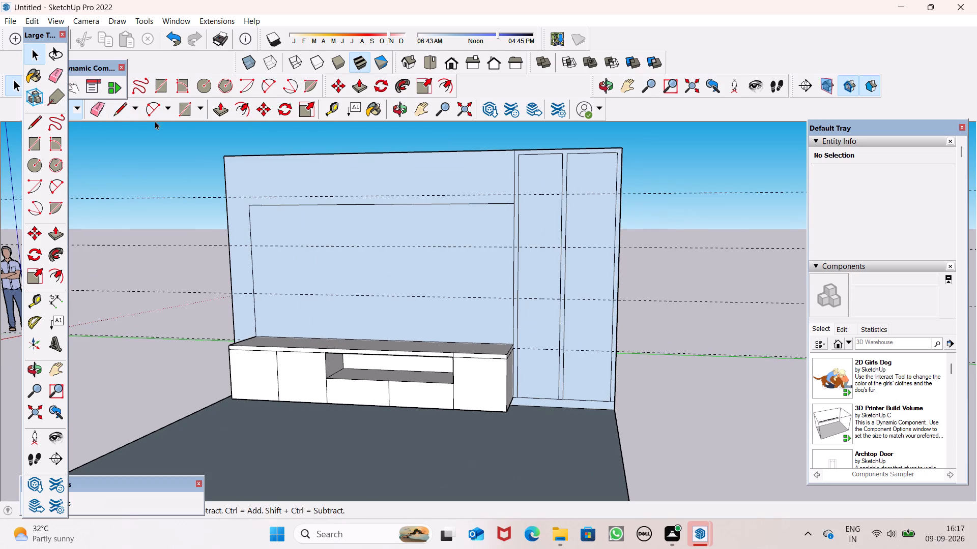
left_click(181, 114)
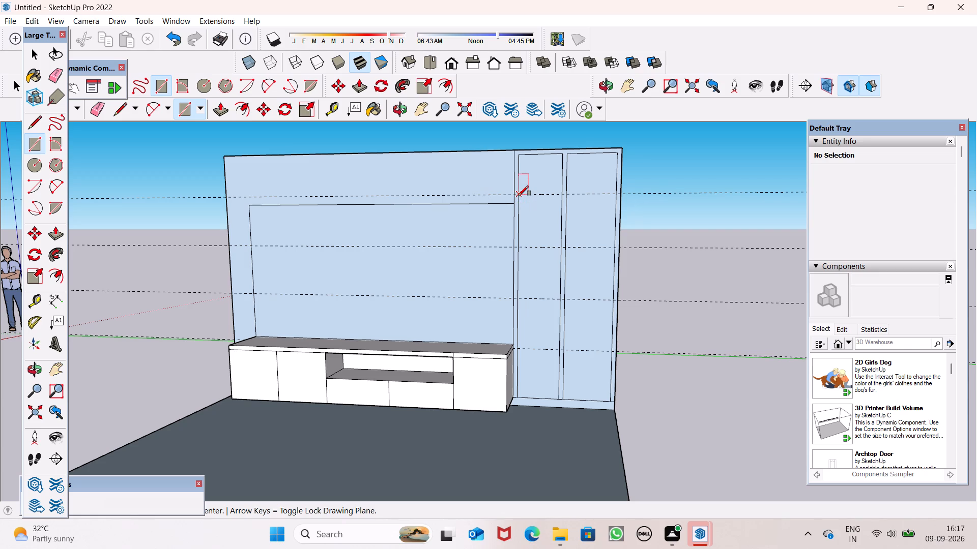
left_click(122, 104)
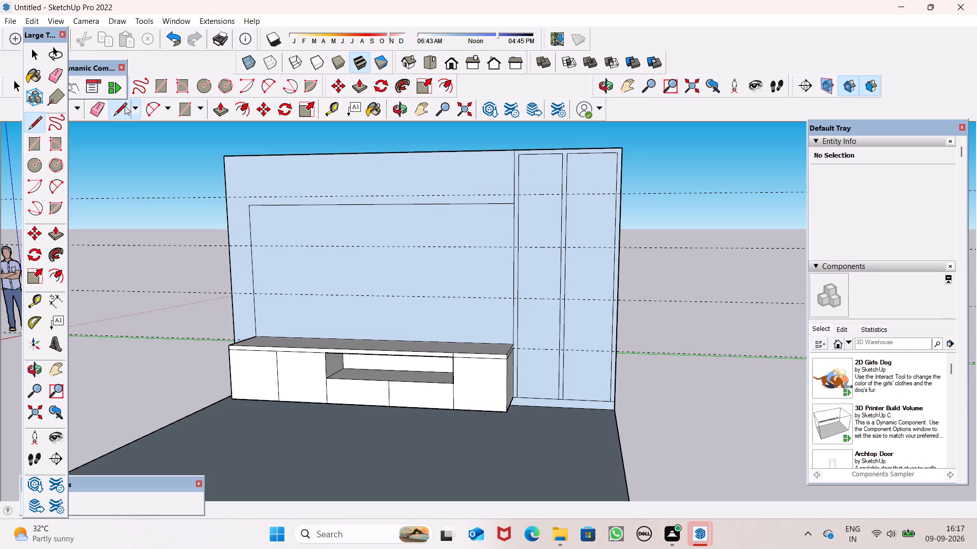
left_click(520, 196)
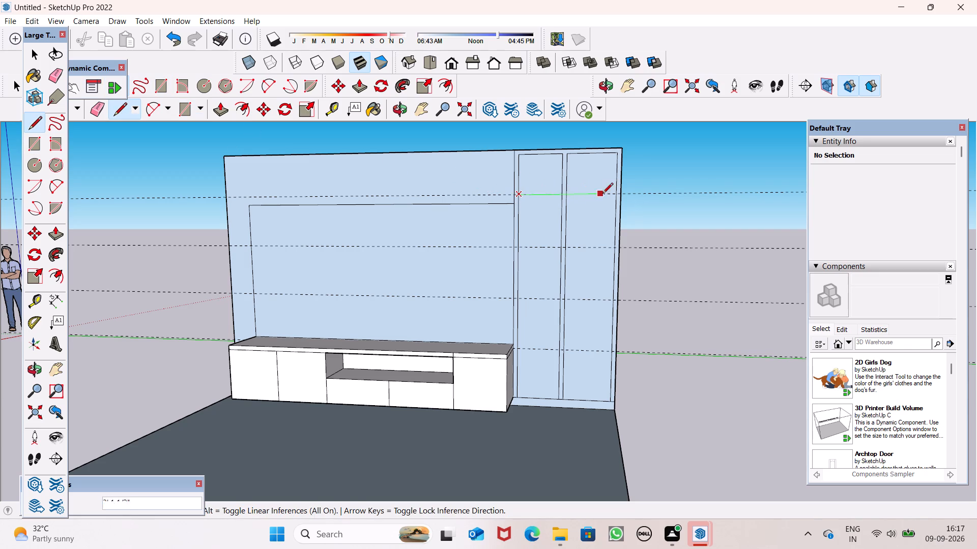
left_click(613, 193)
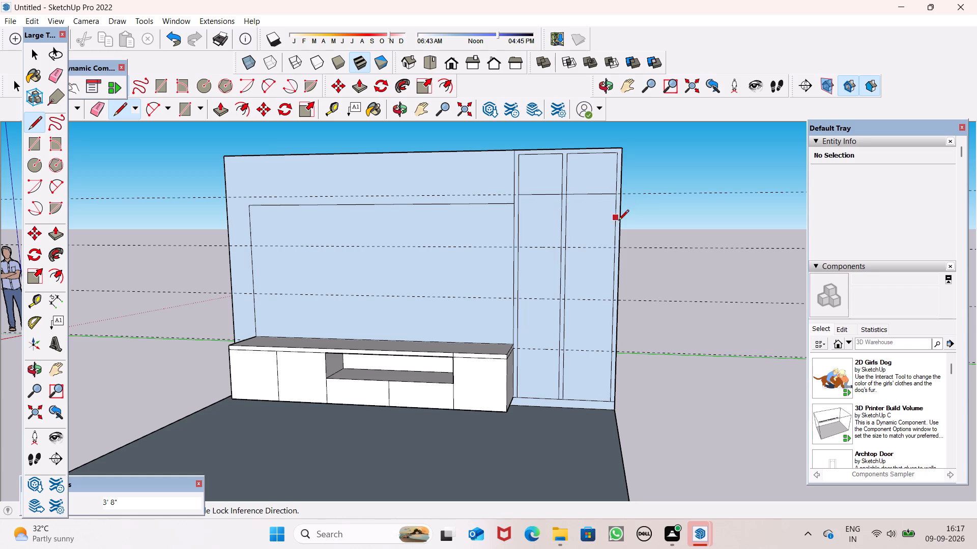
key("space")
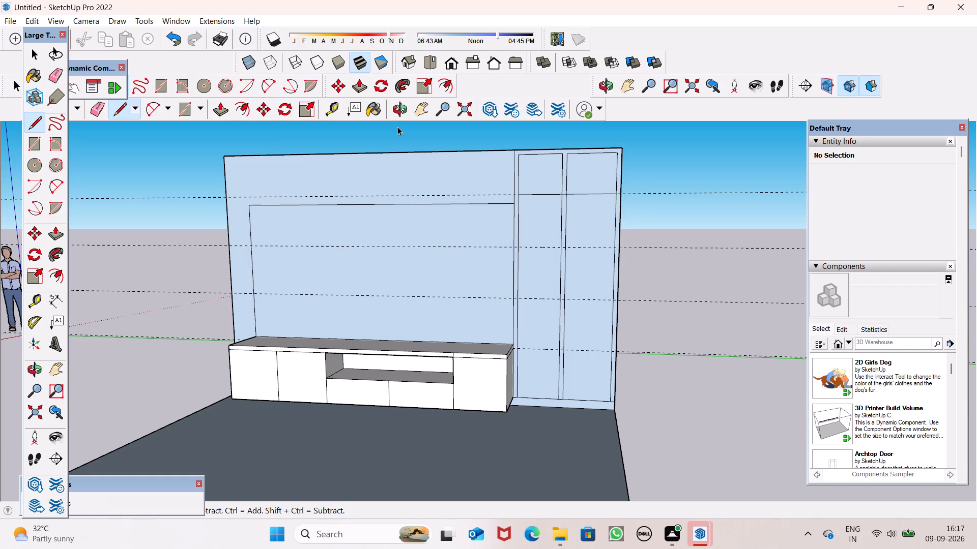
Draw horizontal lines along the three remaining guides between the tall cabinet's inner frame edges.
left_click(121, 109)
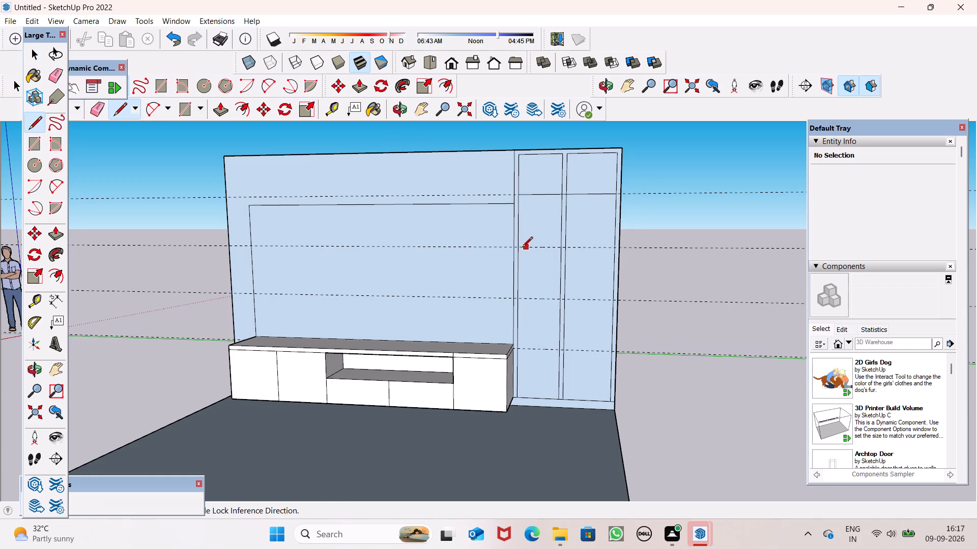
left_click(520, 248)
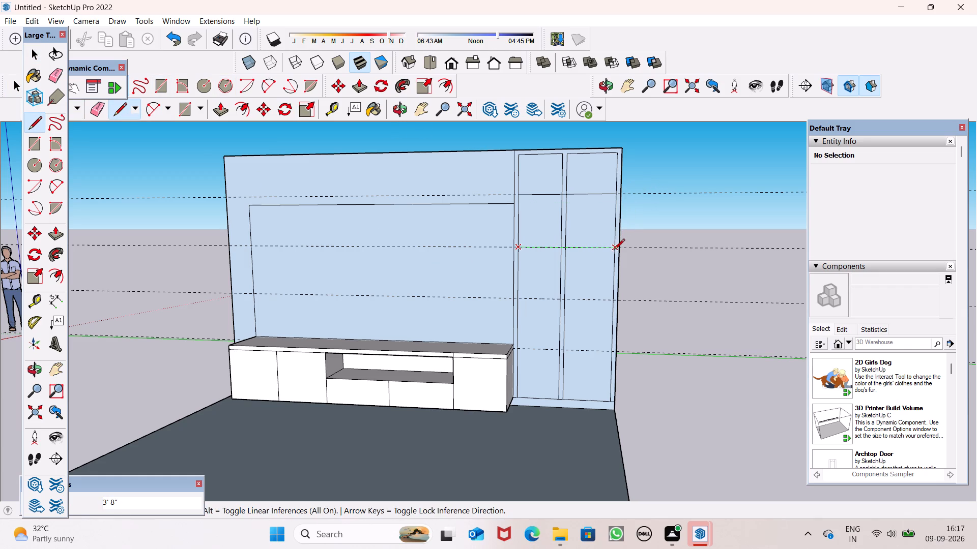
left_click(614, 250)
left_click_drag(516, 298, 526, 301)
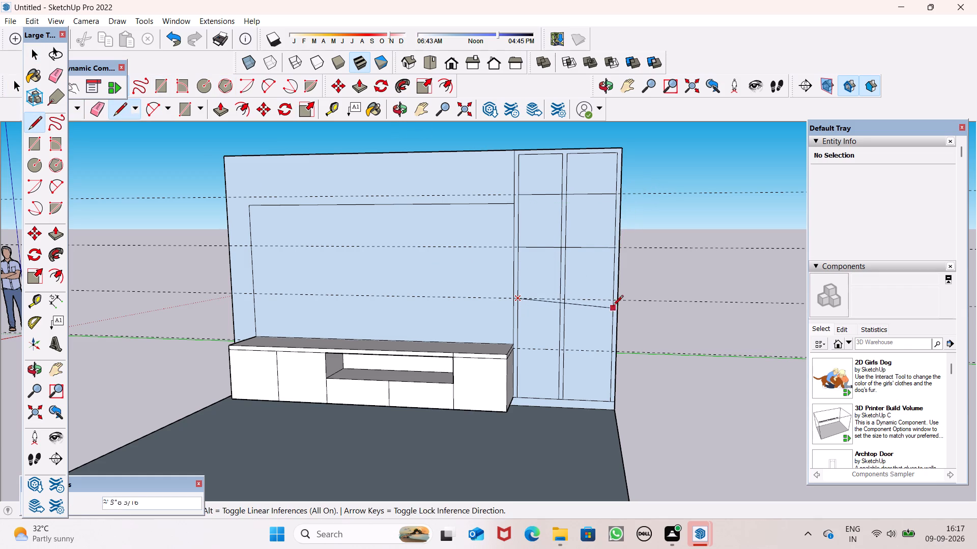
left_click_drag(614, 298, 610, 296)
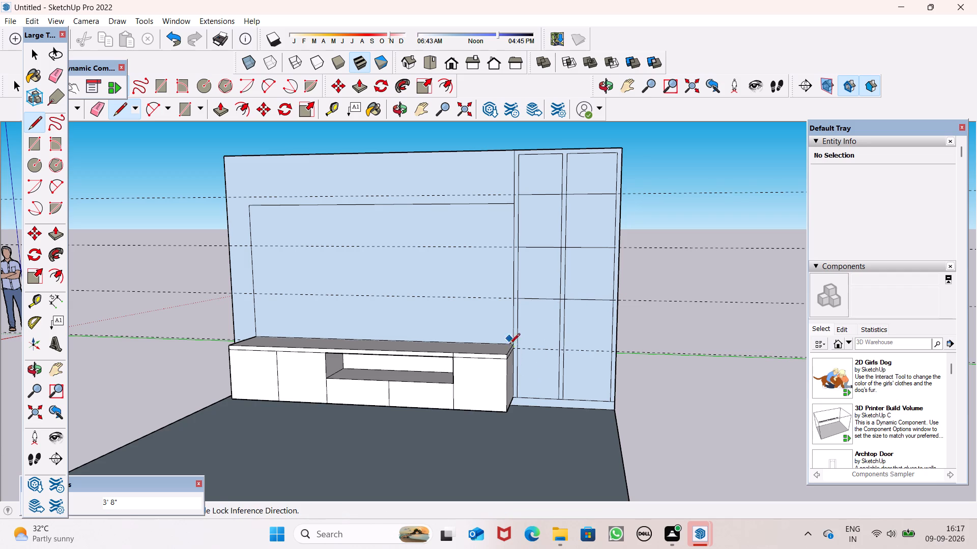
left_click_drag(518, 352, 523, 352)
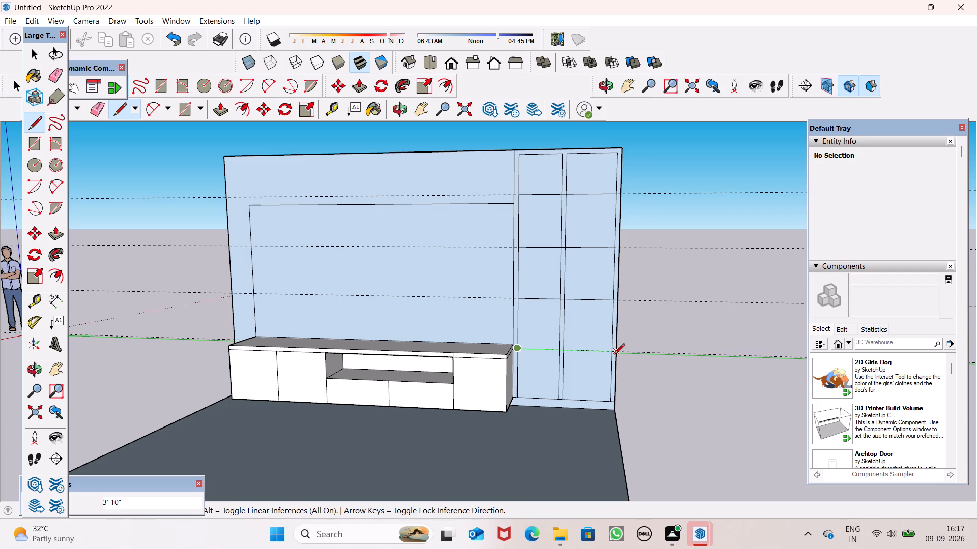
left_click(612, 353)
key("space")
key("space")
key("space")
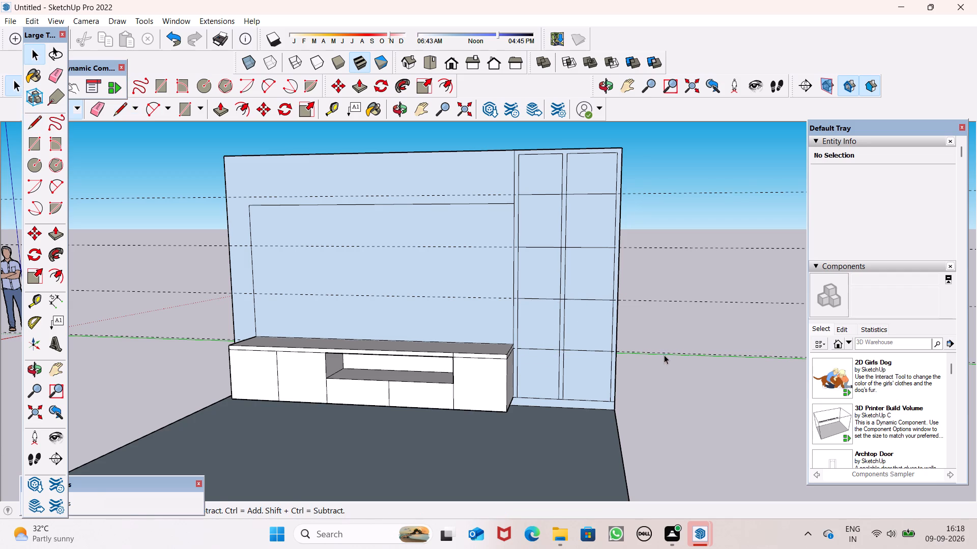
key("space")
Draw a second horizontal line 2" below the topmost divider line, measured down the tall cabinet's inner frame edge.
scroll(605, 155, "up", 4)
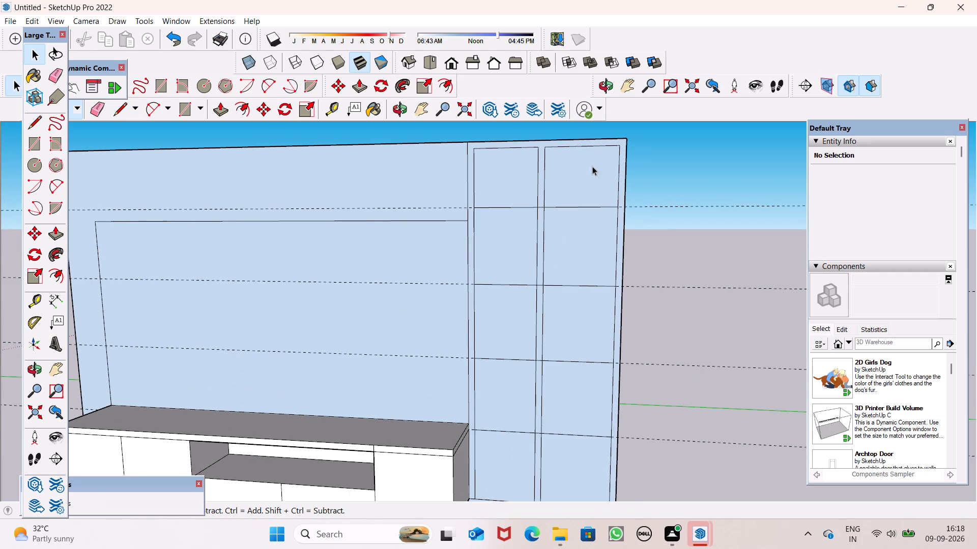
middle_click_drag(598, 190, 599, 216)
left_click(117, 108)
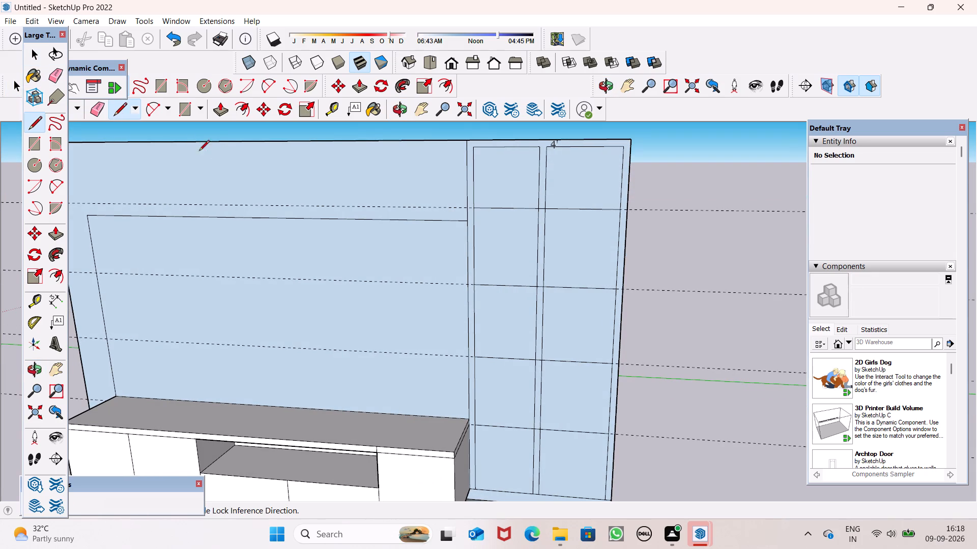
scroll(472, 211, "up", 5)
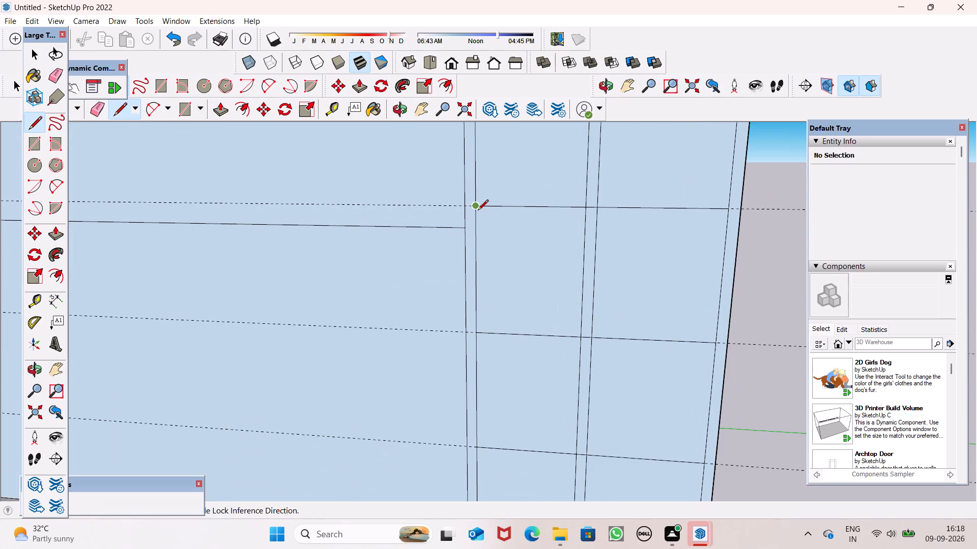
left_click(476, 209)
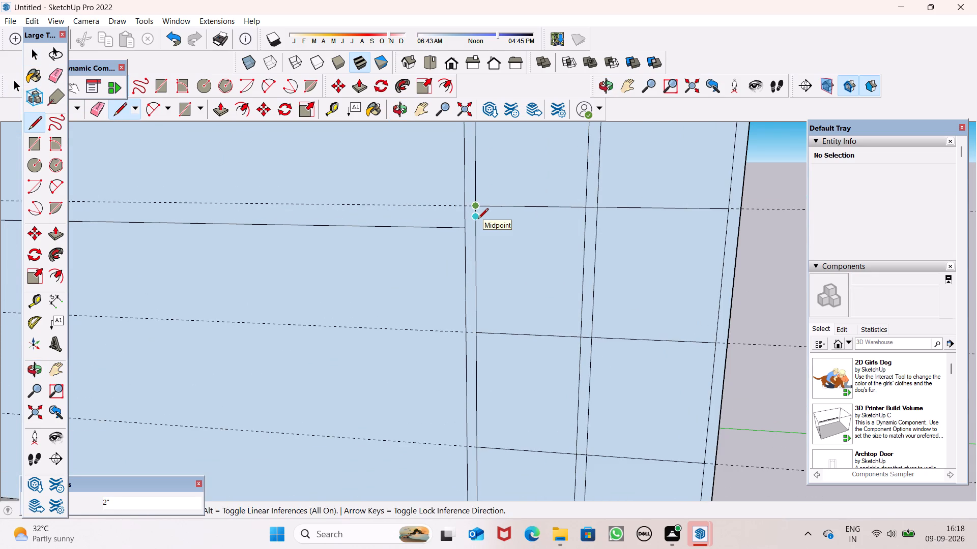
key("2")
key("shift+quotedbl")
key("Return")
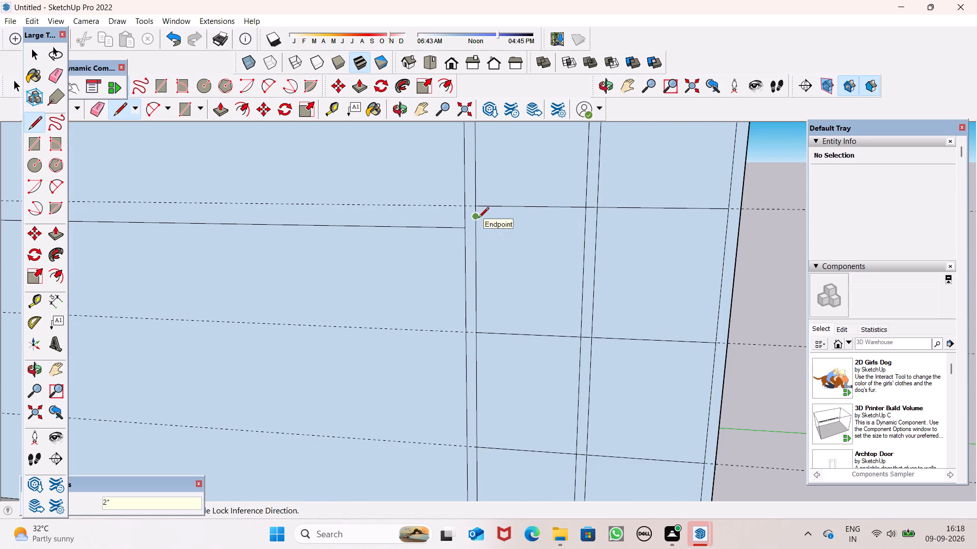
left_click_drag(478, 218, 488, 219)
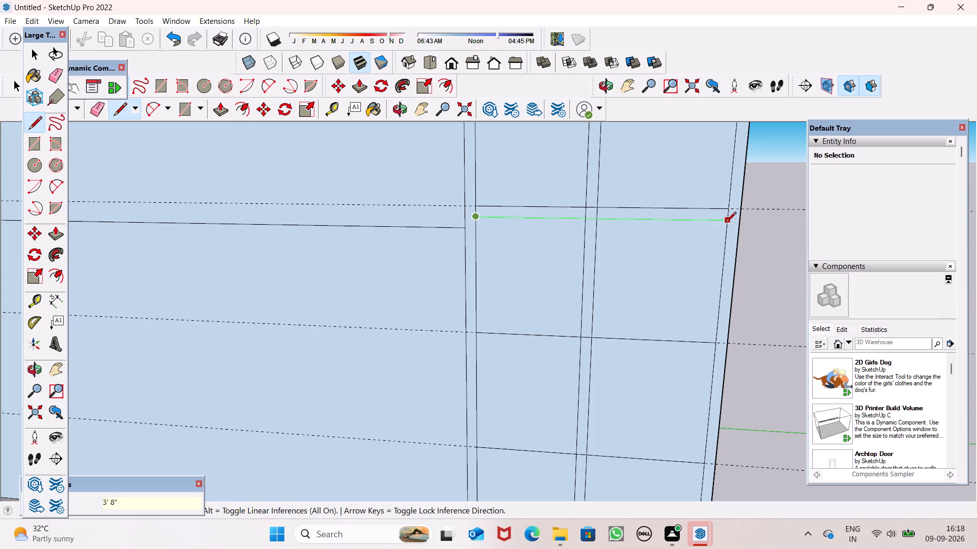
left_click(729, 221)
scroll(650, 187, "down", 5)
key("space")
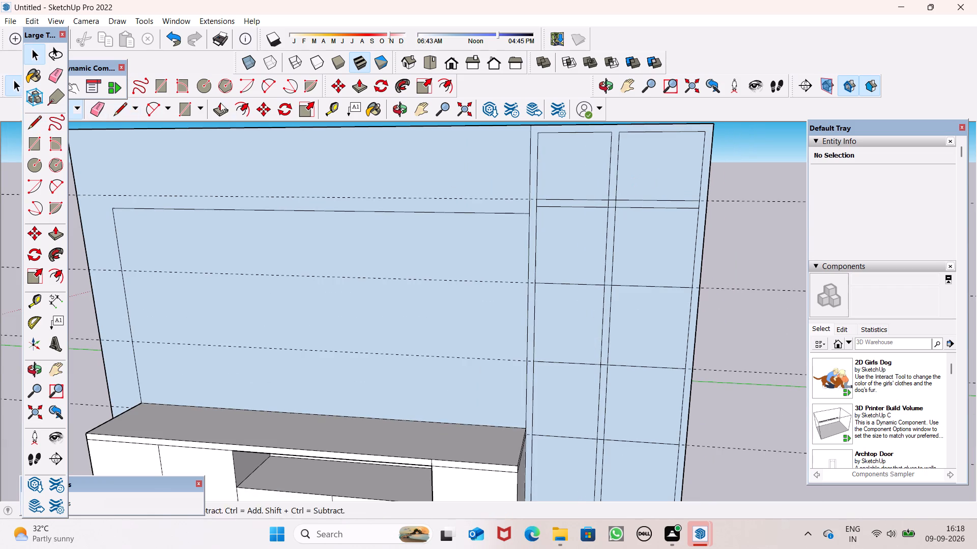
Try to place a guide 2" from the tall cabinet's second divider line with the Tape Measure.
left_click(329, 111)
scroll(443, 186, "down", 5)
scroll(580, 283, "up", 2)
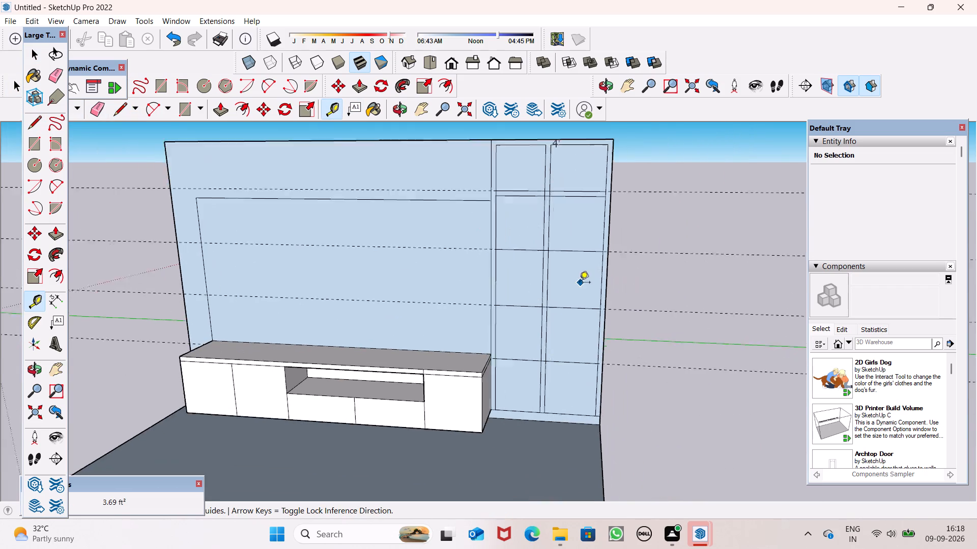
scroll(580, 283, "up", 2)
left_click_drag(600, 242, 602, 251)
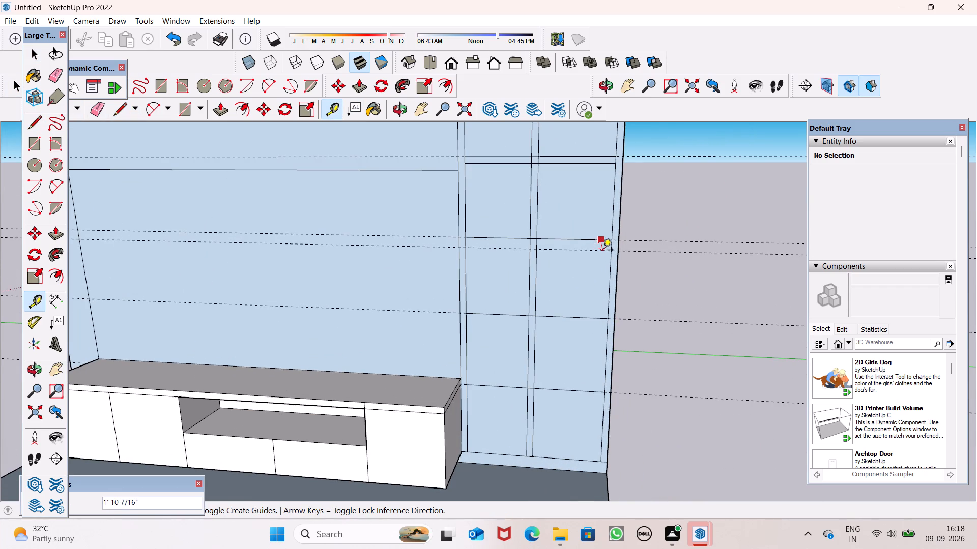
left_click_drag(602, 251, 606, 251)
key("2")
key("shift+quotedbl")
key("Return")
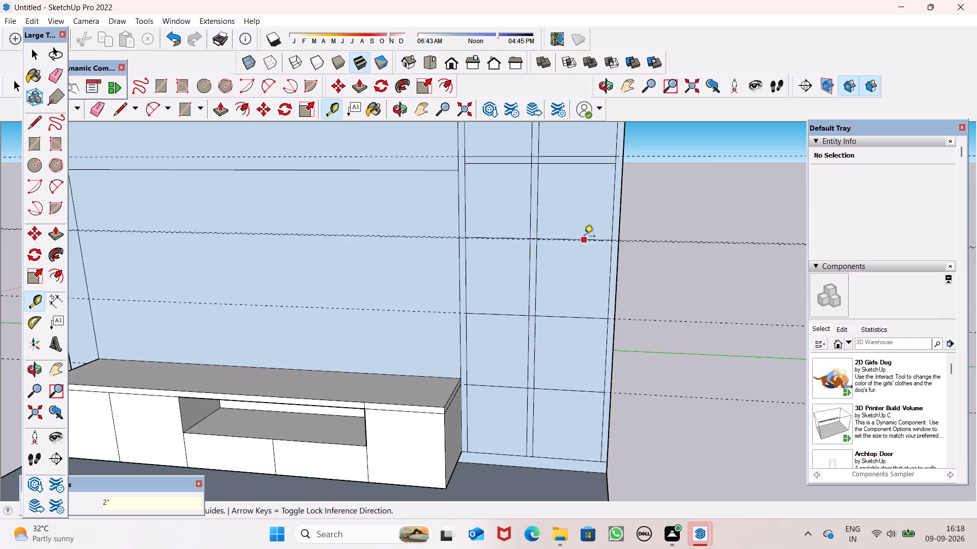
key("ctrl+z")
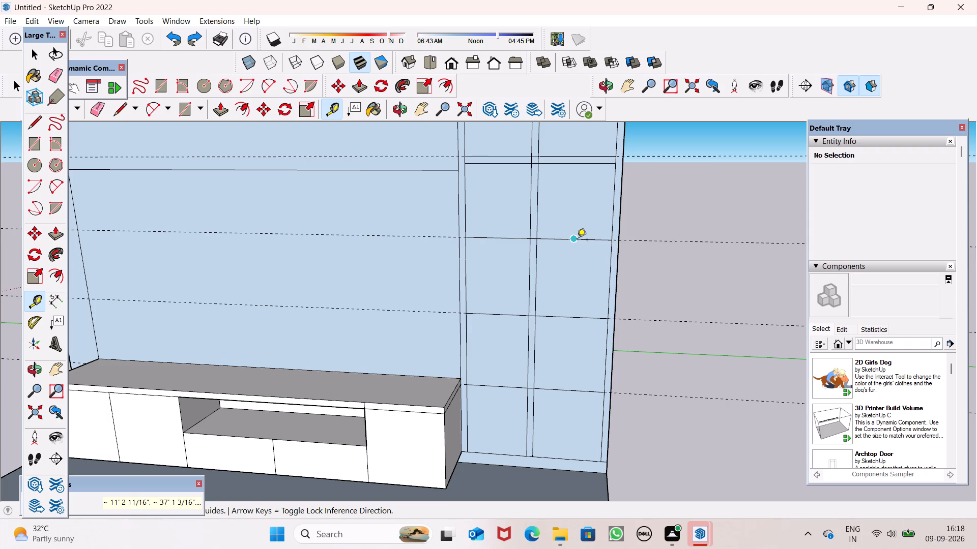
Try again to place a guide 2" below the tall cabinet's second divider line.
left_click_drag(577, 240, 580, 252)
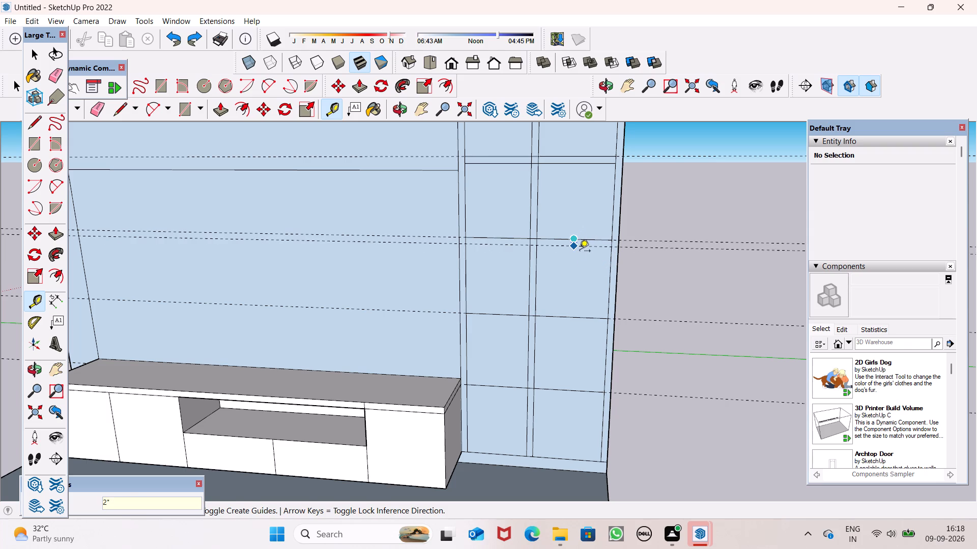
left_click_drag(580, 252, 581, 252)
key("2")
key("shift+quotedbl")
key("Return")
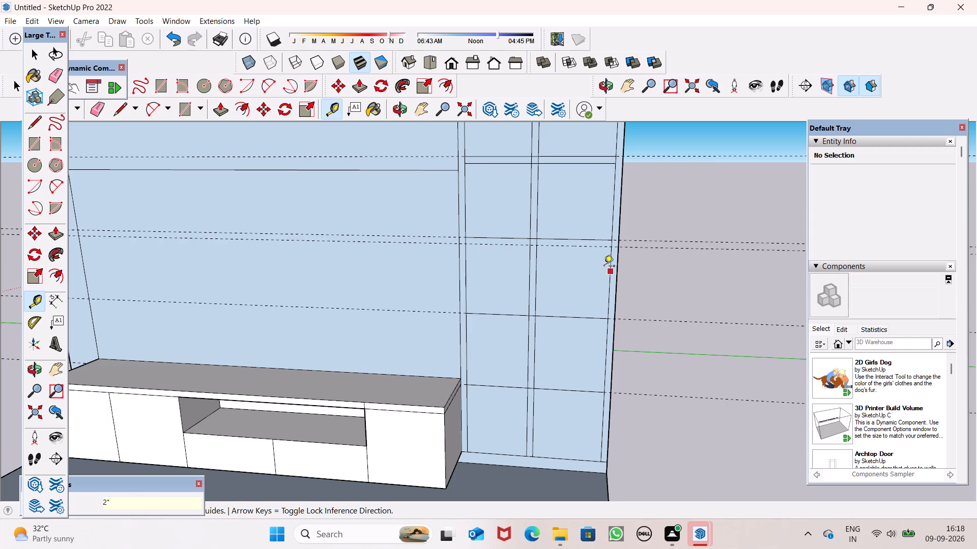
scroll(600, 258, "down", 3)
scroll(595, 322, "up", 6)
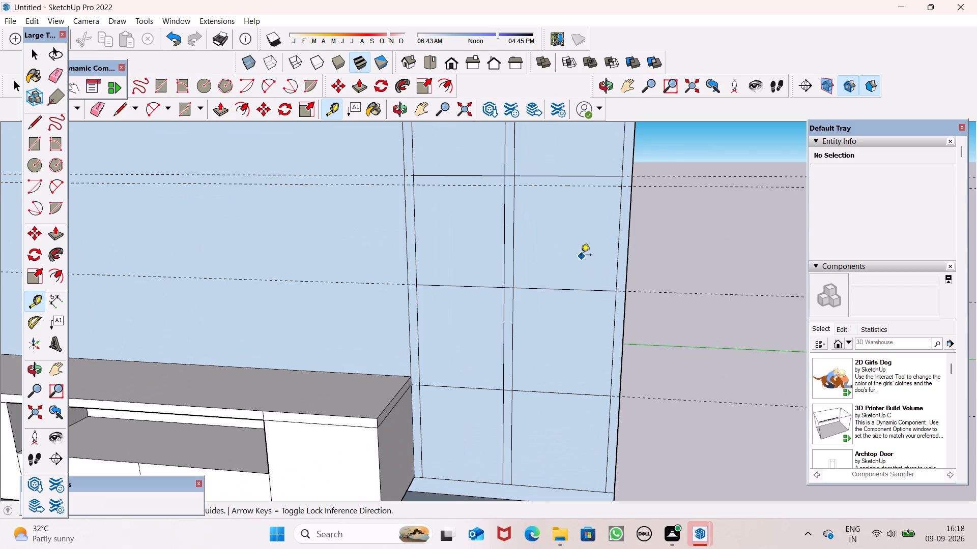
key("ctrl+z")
Place a horizontal guide 2" below the tall cabinet's second divider line with the Tape Measure.
left_click_drag(569, 179, 566, 192)
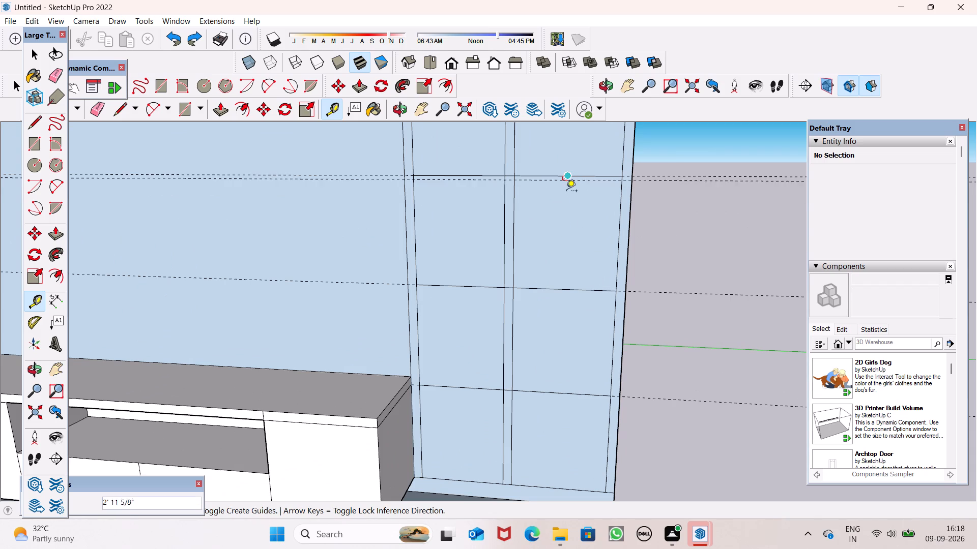
left_click_drag(566, 192, 566, 193)
key("2")
key("shift+quotedbl")
key("Return")
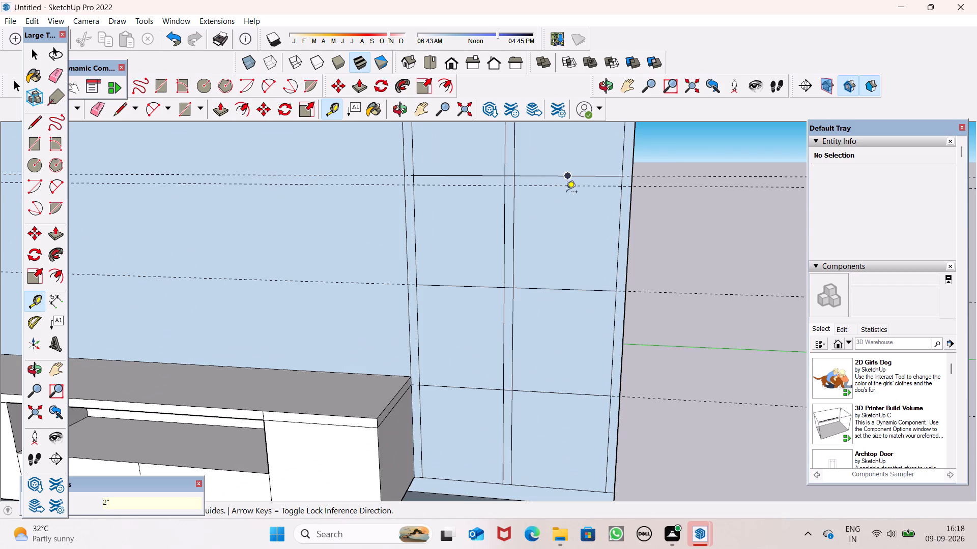
left_click_drag(566, 193, 569, 194)
Place a horizontal guide 2" below the tall cabinet's third divider line.
left_click_drag(566, 292, 566, 297)
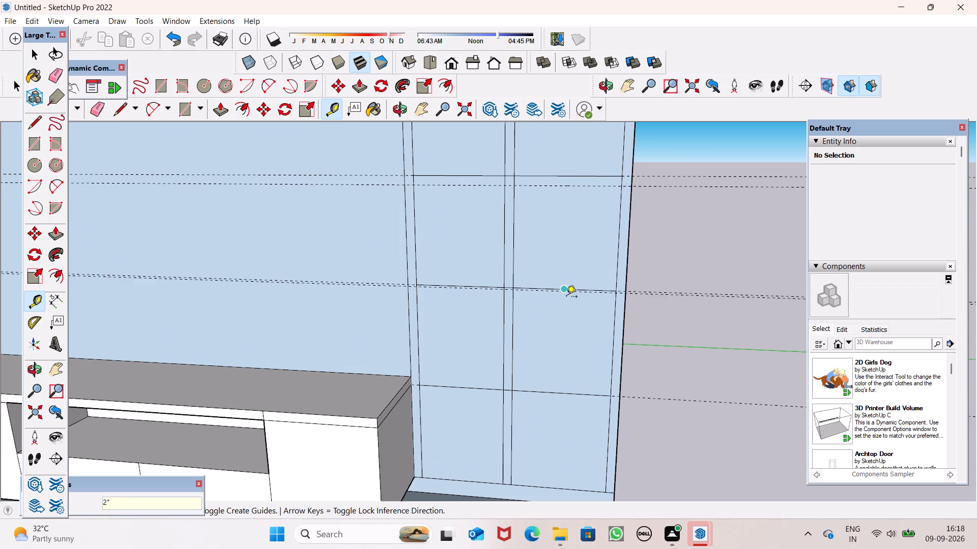
left_click_drag(566, 297, 571, 301)
key("2")
key("shift+quotedbl")
key("Return")
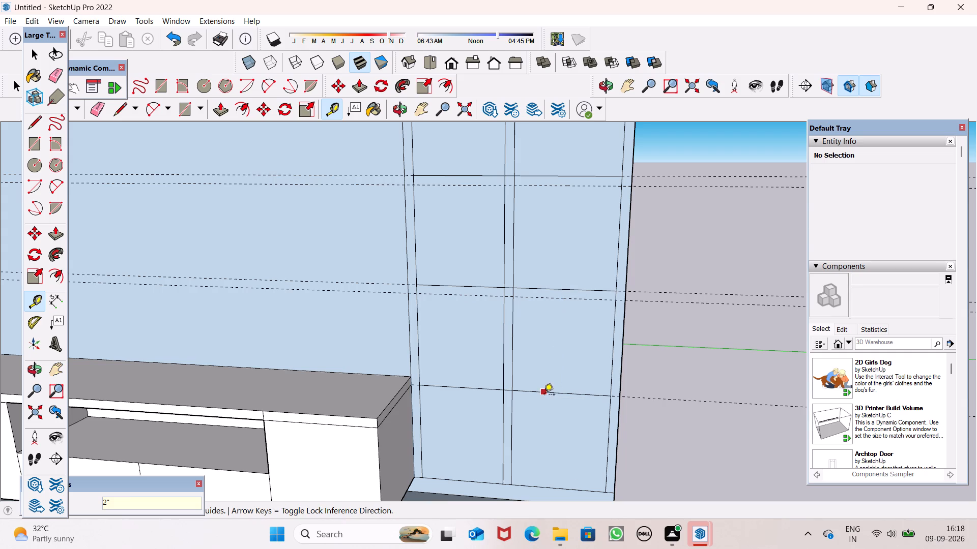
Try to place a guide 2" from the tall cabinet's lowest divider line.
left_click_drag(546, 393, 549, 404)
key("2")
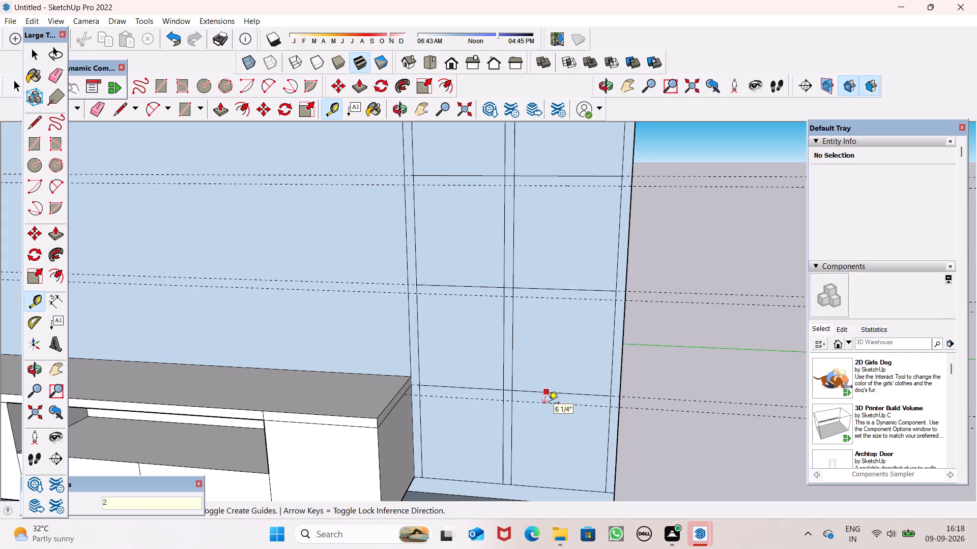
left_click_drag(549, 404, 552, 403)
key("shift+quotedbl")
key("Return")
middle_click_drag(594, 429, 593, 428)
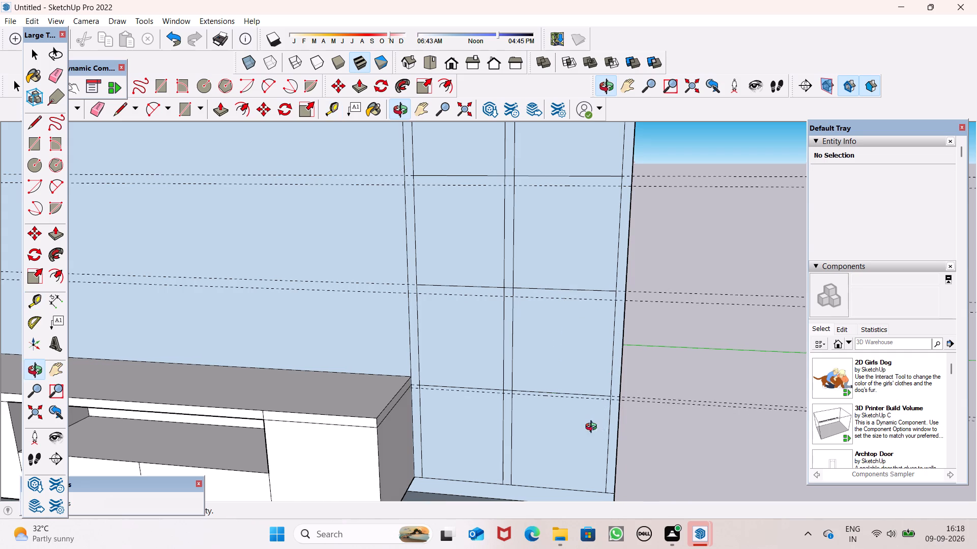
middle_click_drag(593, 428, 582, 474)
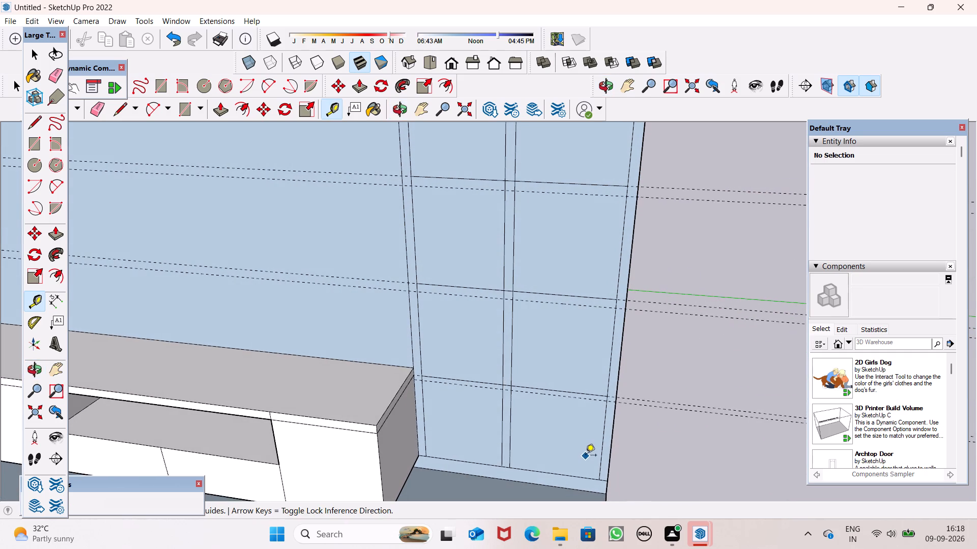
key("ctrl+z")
Place a horizontal guide 2" below the tall cabinet's lowest divider line with the Tape Measure.
middle_click_drag(596, 436, 625, 341)
scroll(557, 461, "up", 5)
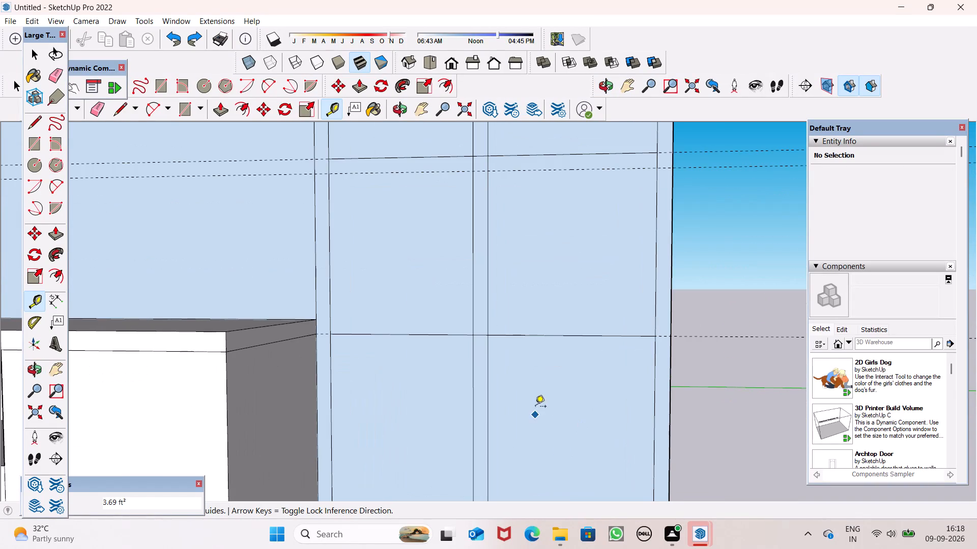
left_click_drag(546, 337, 548, 351)
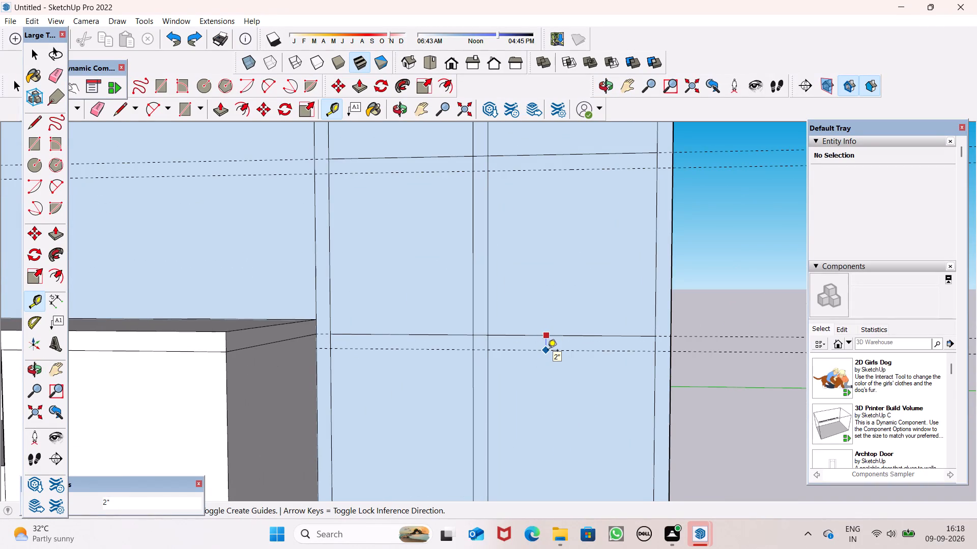
key("2")
left_click_drag(548, 351, 550, 363)
key("shift+quotedbl")
key("Return")
key("space")
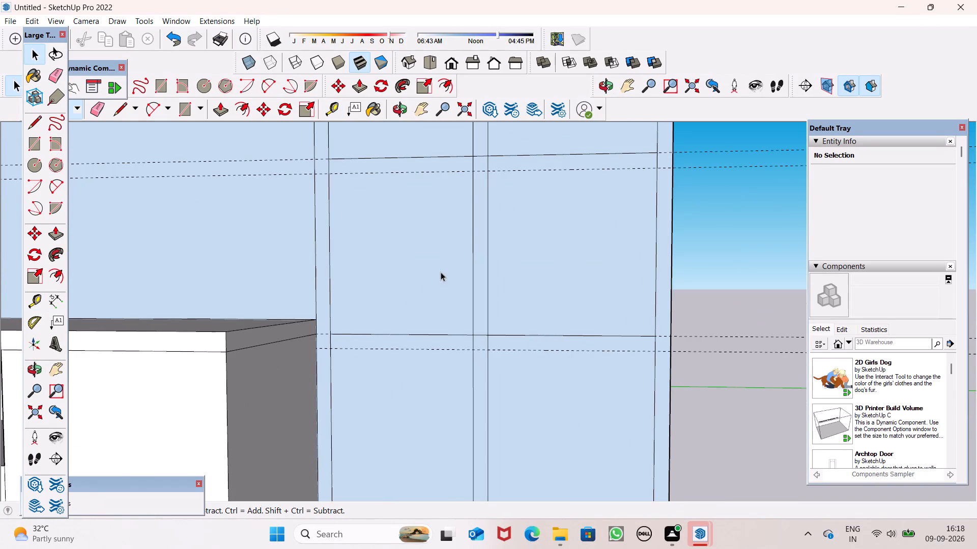
Draw 3' 8" lines along the guides below the tall cabinet's lowest and third divider lines, between the frame's inner edges.
scroll(430, 286, "down", 4)
left_click(118, 108)
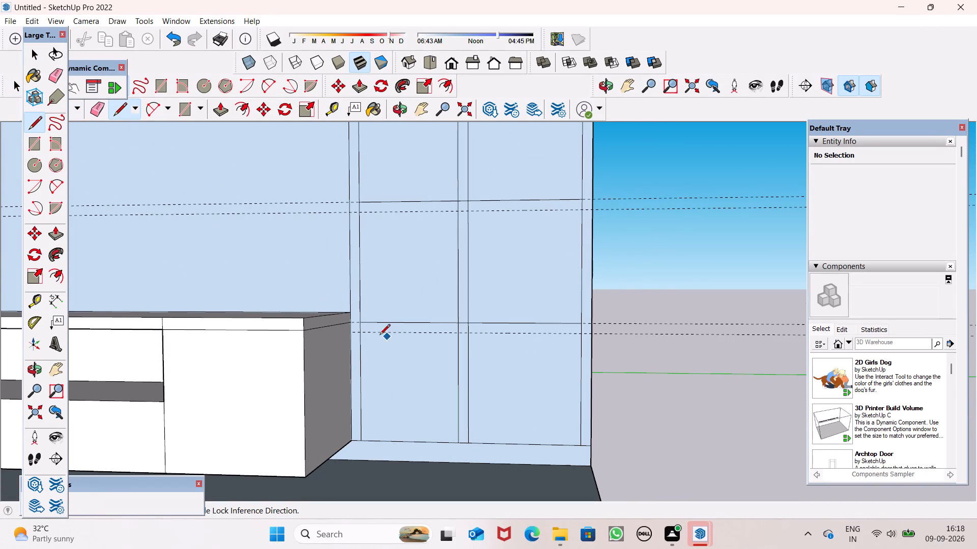
left_click_drag(365, 332, 371, 332)
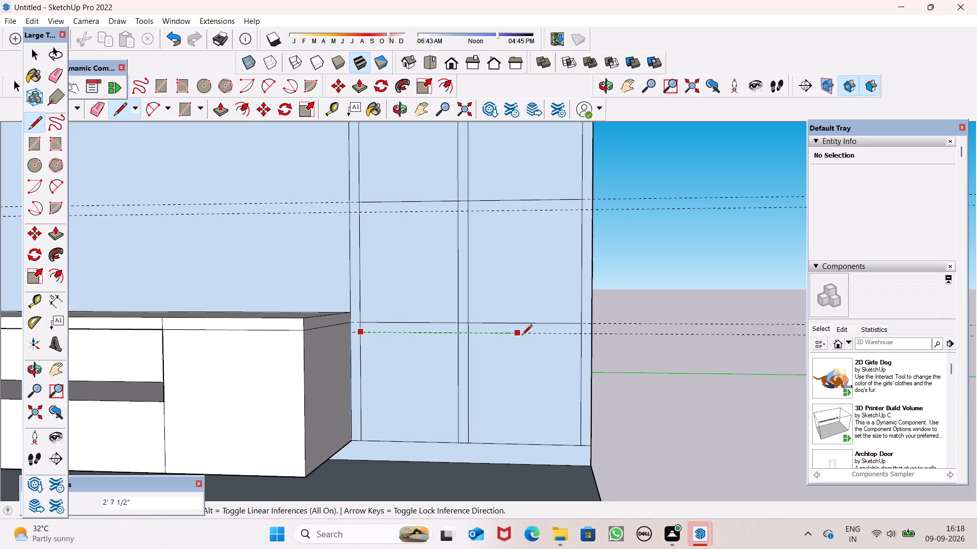
left_click(582, 335)
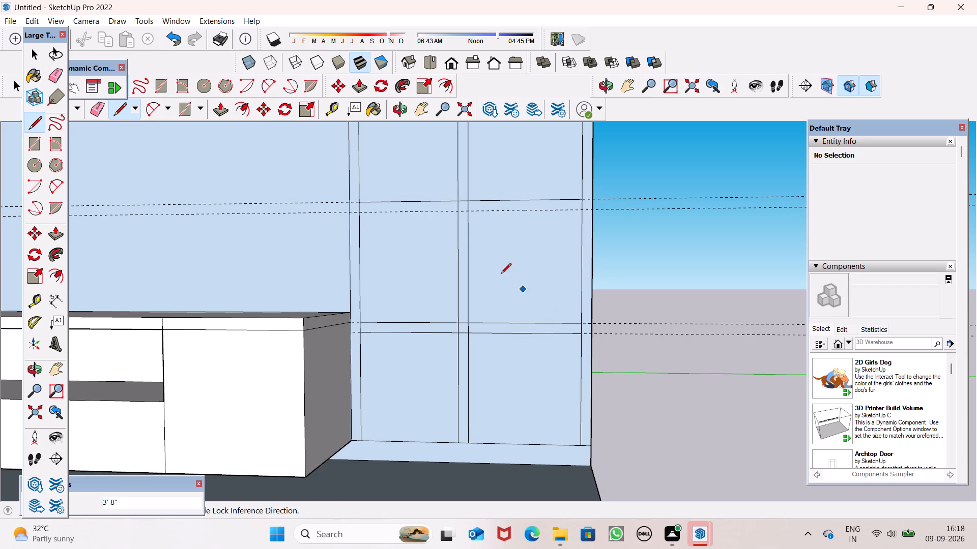
scroll(372, 154, "up", 4)
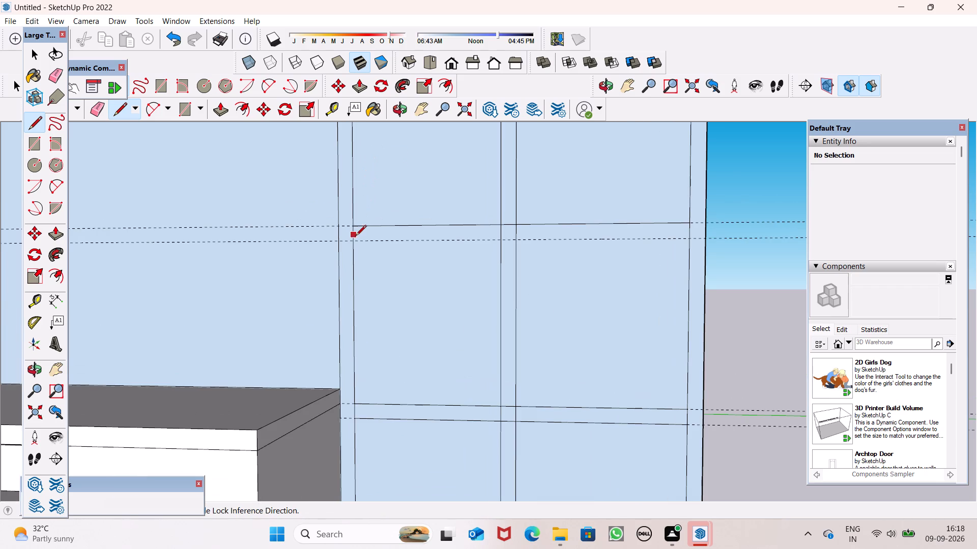
left_click(355, 240)
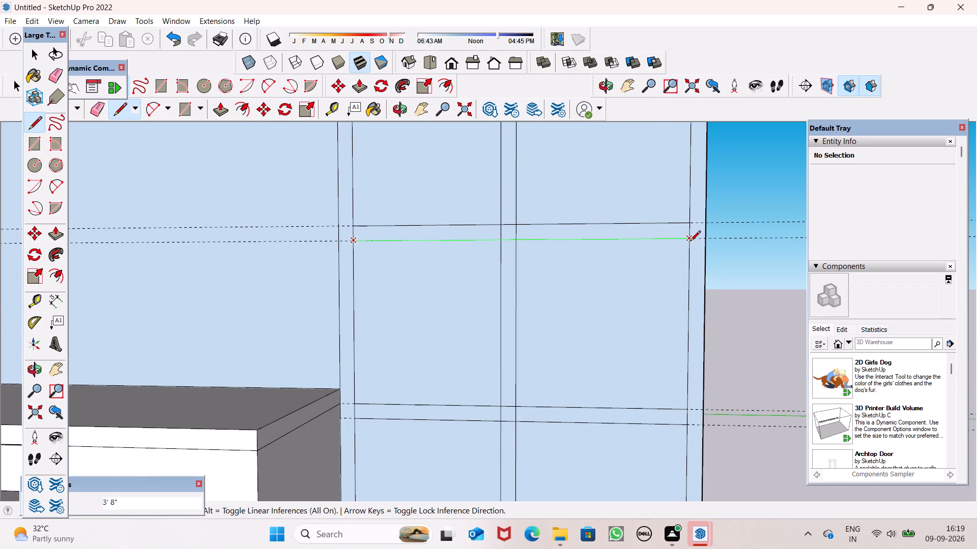
left_click(692, 242)
Draw a line along the guide below the tall cabinet's second divider line, between the frame's inner edges.
scroll(450, 253, "down", 11)
scroll(410, 150, "up", 3)
scroll(417, 241, "up", 5)
left_click_drag(411, 252, 427, 252)
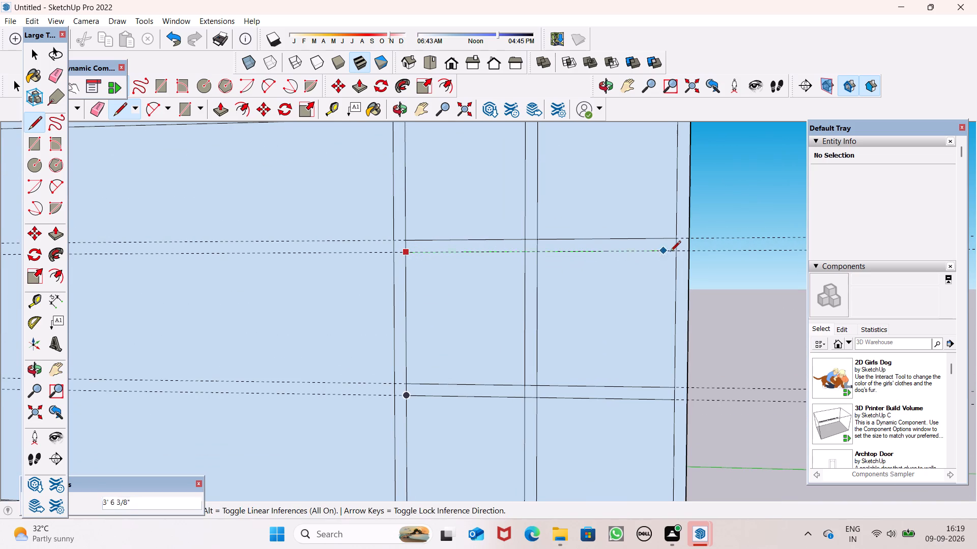
left_click(674, 250)
scroll(621, 254, "down", 8)
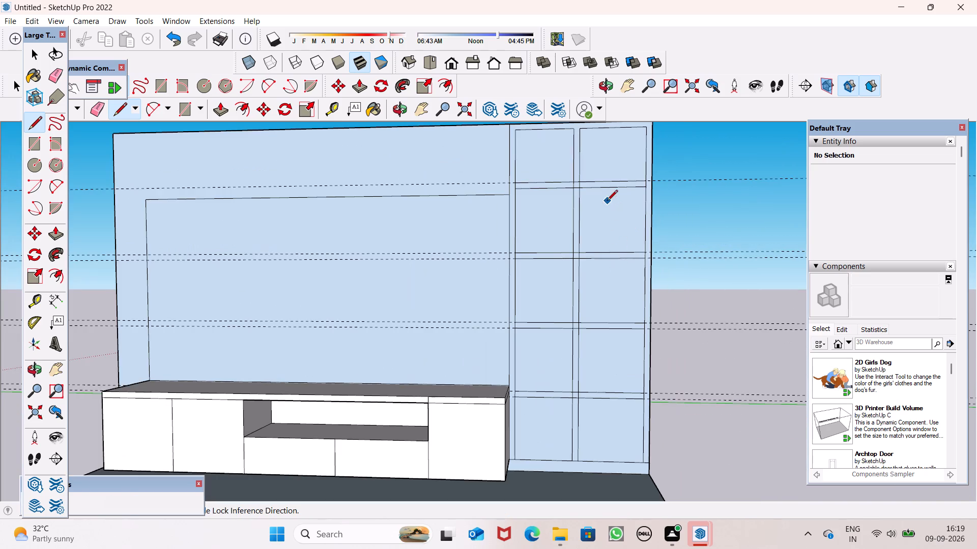
scroll(607, 203, "down", 5)
key("space")
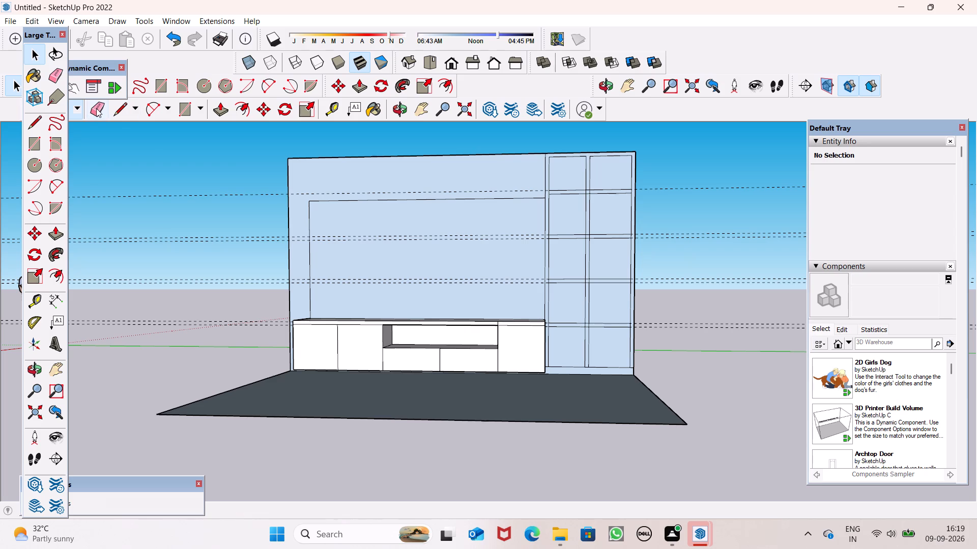
Erase all the horizontal dashed guides running across the wall and tall cabinet.
left_click(96, 108)
left_click_drag(143, 175, 168, 319)
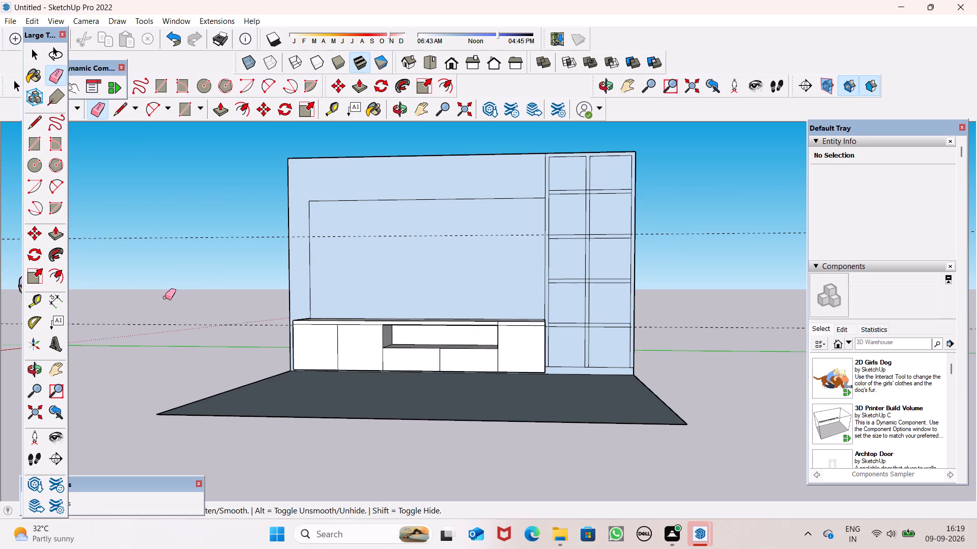
left_click_drag(182, 233, 180, 326)
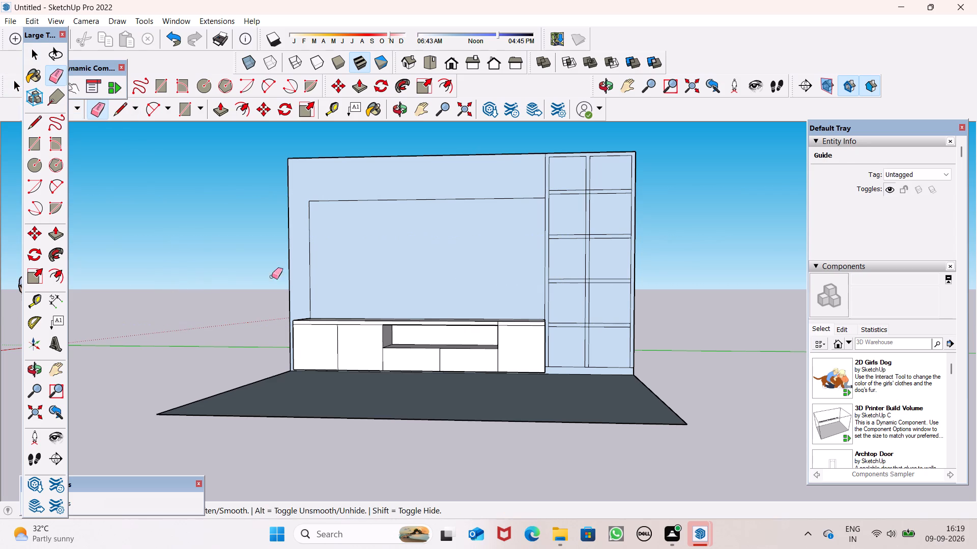
Erase the left frame edge segment and the two vertical divider segments lying within the tall cabinet's top shelf strip.
scroll(581, 164, "up", 9)
scroll(470, 229, "up", 4)
scroll(497, 236, "down", 1)
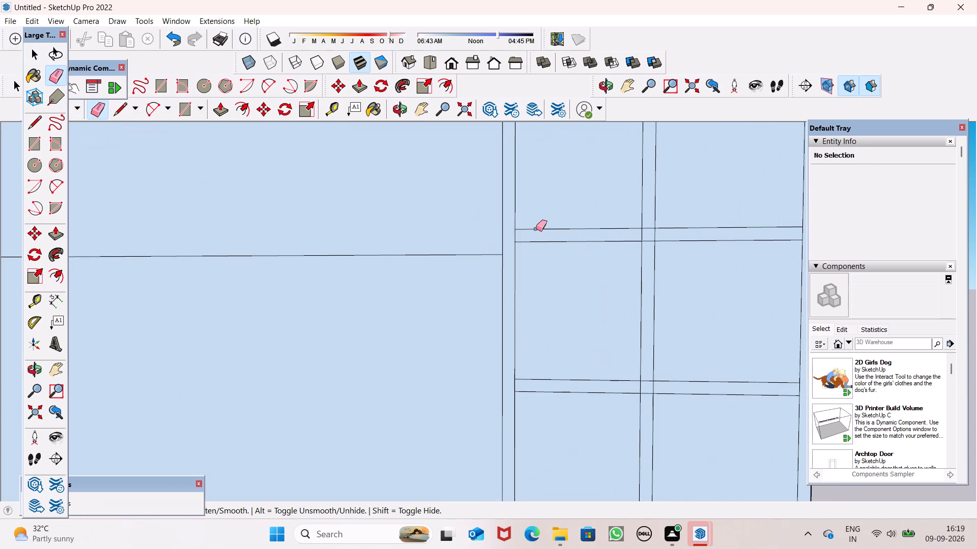
scroll(532, 241, "up", 6)
left_click_drag(508, 233, 503, 233)
scroll(476, 240, "down", 6)
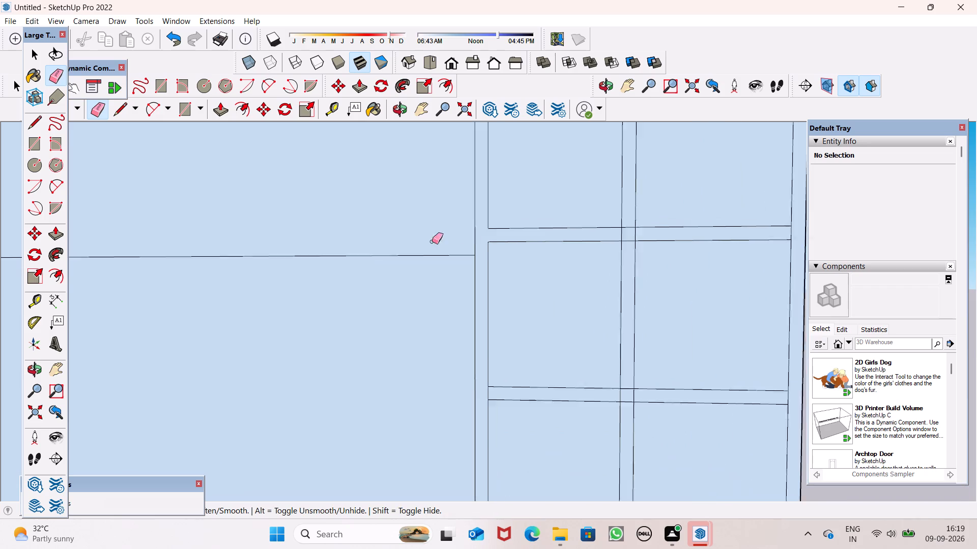
scroll(432, 241, "down", 2)
scroll(633, 234, "up", 7)
left_click_drag(582, 238, 564, 239)
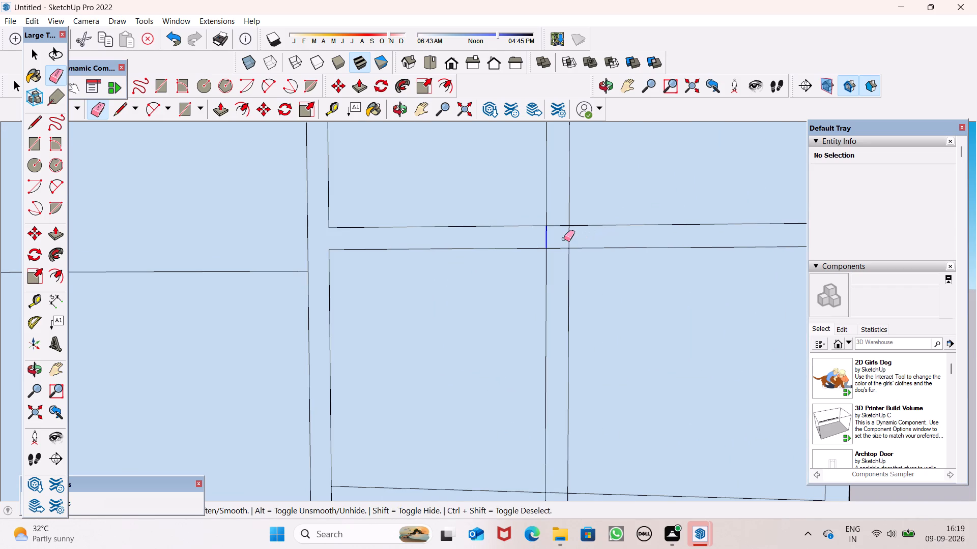
left_click_drag(564, 239, 558, 234)
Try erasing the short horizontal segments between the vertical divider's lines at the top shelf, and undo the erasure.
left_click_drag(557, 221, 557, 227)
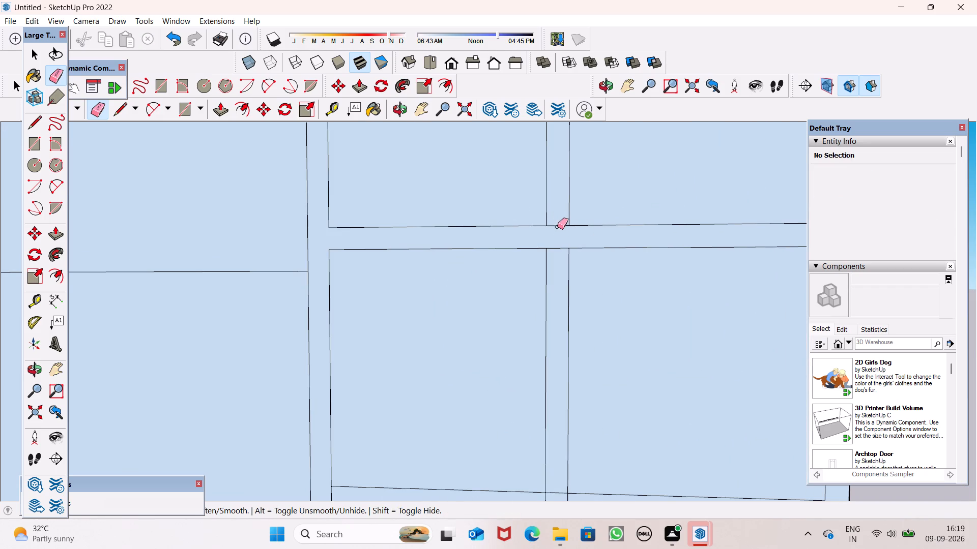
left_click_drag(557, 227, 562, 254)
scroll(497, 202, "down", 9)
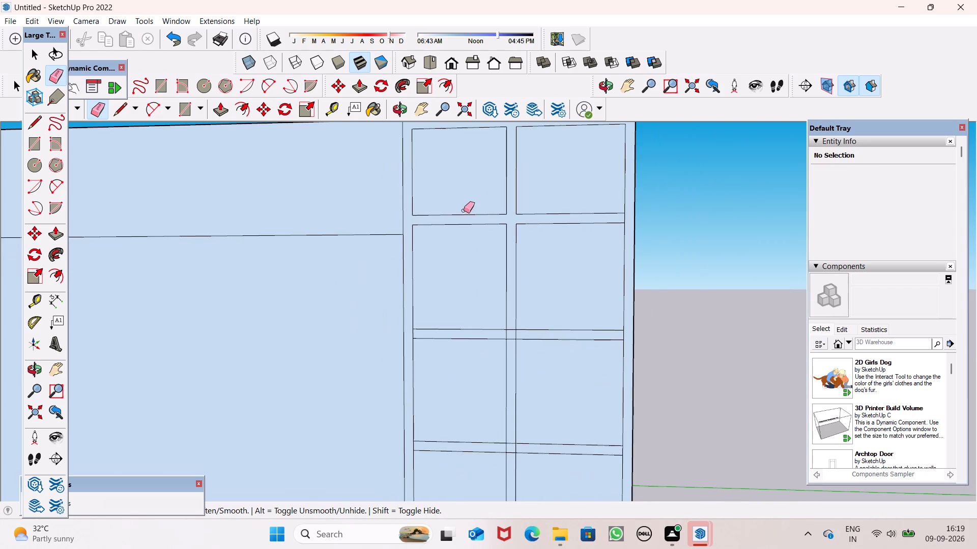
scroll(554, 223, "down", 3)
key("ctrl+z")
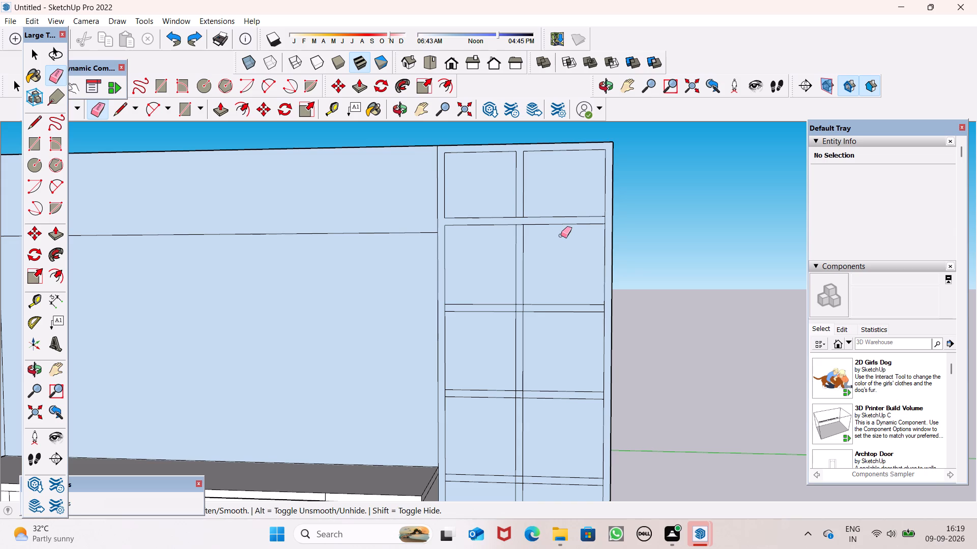
Erase the right frame edge segment at the end of the tall cabinet's top shelf strip.
scroll(613, 233, "up", 5)
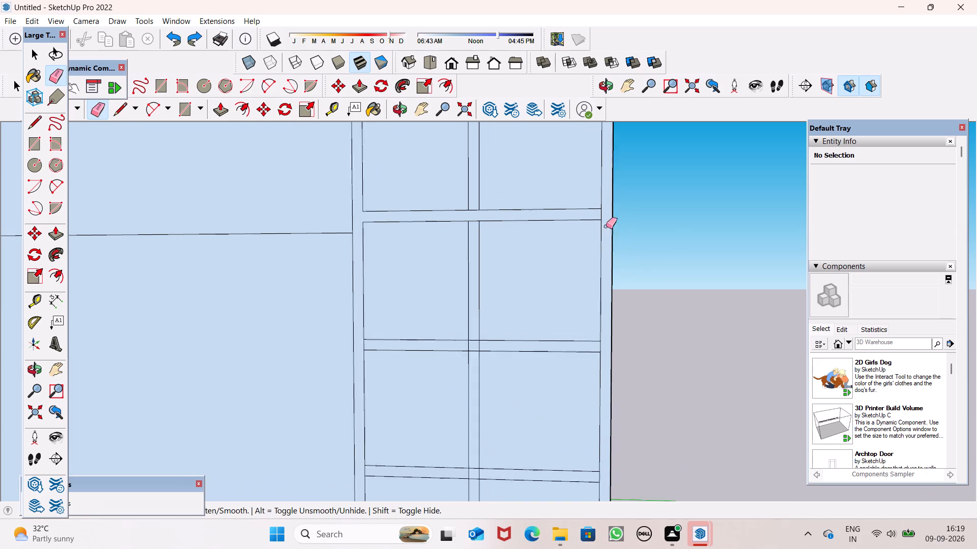
left_click_drag(601, 212, 595, 212)
scroll(572, 219, "down", 6)
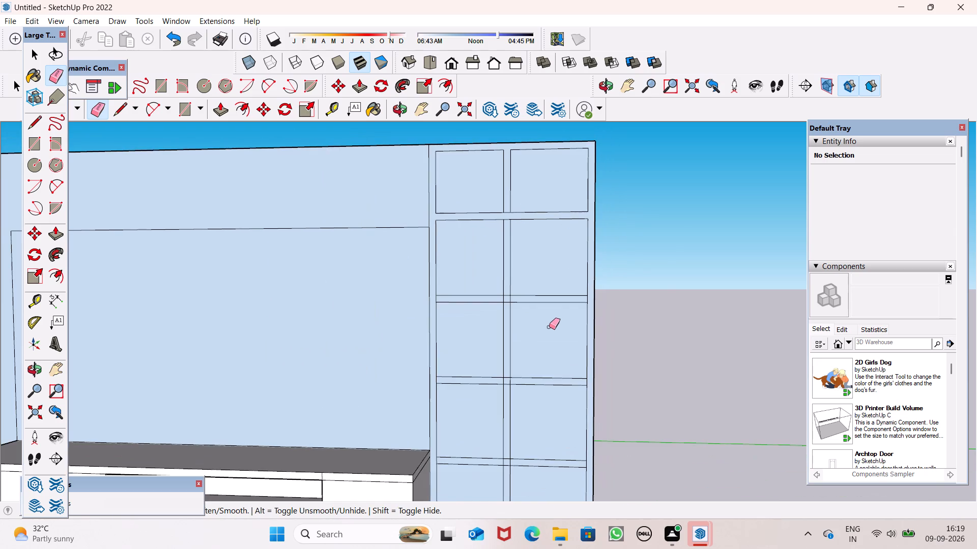
Erase the left and right frame edge segments at the ends of the tall cabinet's second and third shelf strips.
scroll(549, 327, "up", 2)
scroll(441, 304, "up", 6)
left_click(388, 283)
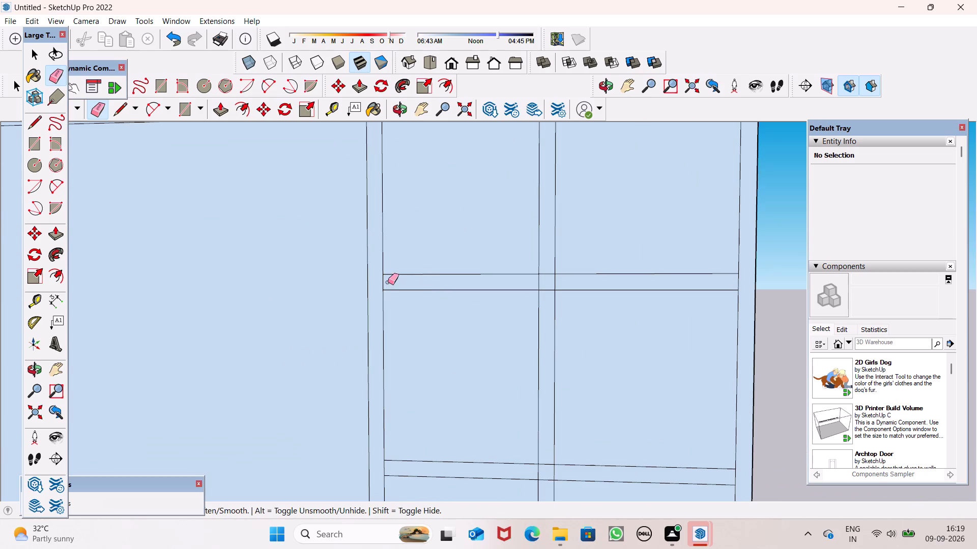
left_click(738, 285)
scroll(707, 288, "down", 7)
scroll(714, 409, "up", 6)
left_click_drag(715, 375, 706, 374)
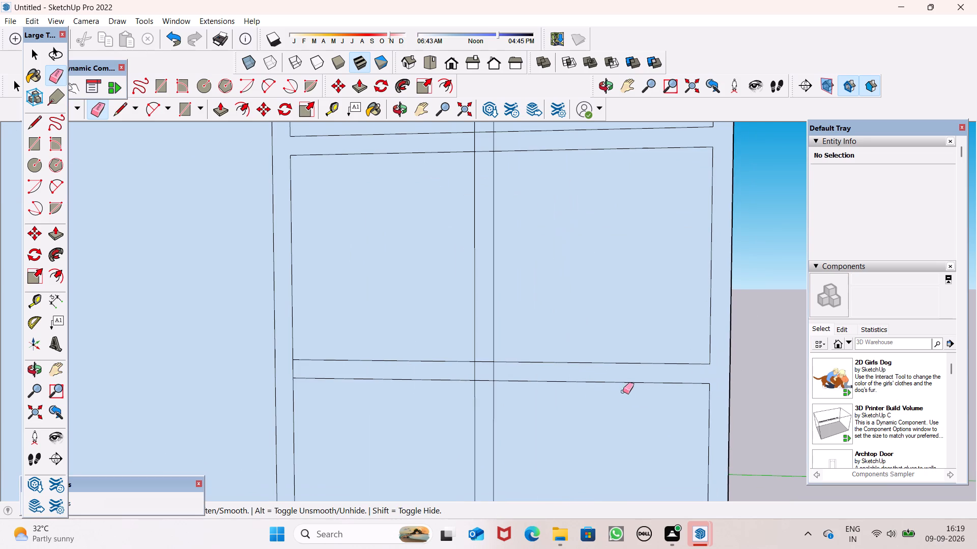
left_click_drag(309, 365, 292, 368)
Erase the left and right frame edge segments at the ends of the tall cabinet's lowest shelf strip.
scroll(483, 295, "down", 12)
scroll(531, 417, "up", 7)
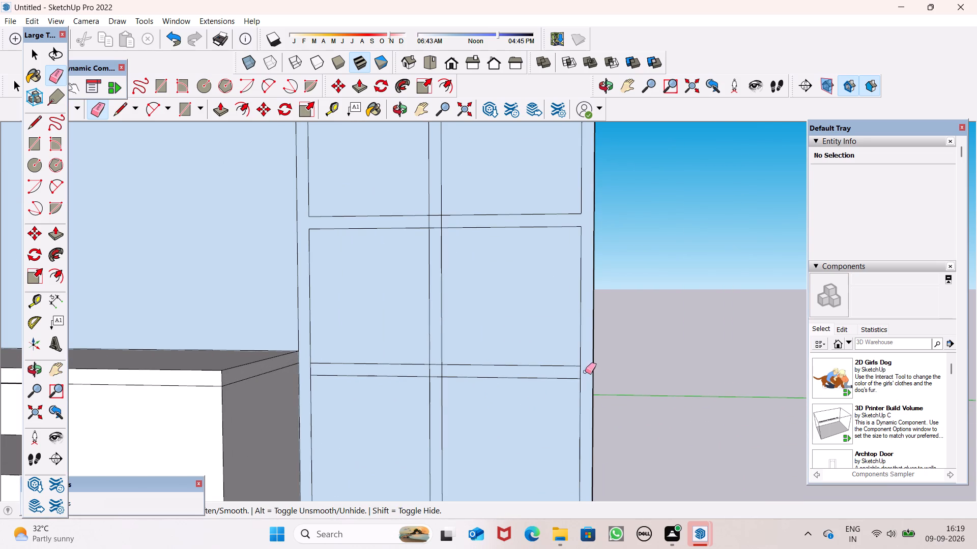
left_click_drag(585, 372, 580, 373)
scroll(577, 349, "down", 5)
scroll(408, 390, "up", 8)
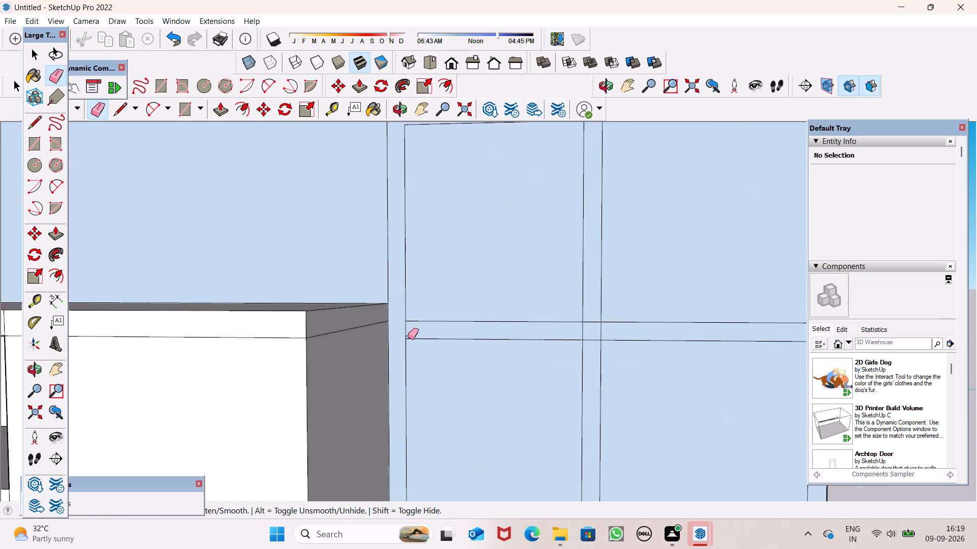
scroll(408, 337, "up", 8)
left_click_drag(405, 331, 383, 325)
scroll(456, 295, "down", 15)
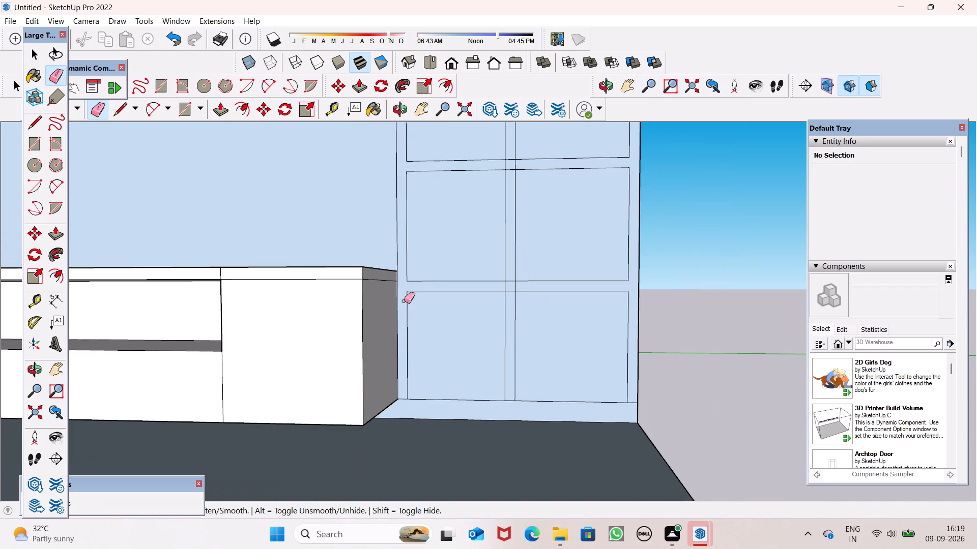
scroll(594, 415, "up", 1)
scroll(565, 388, "down", 5)
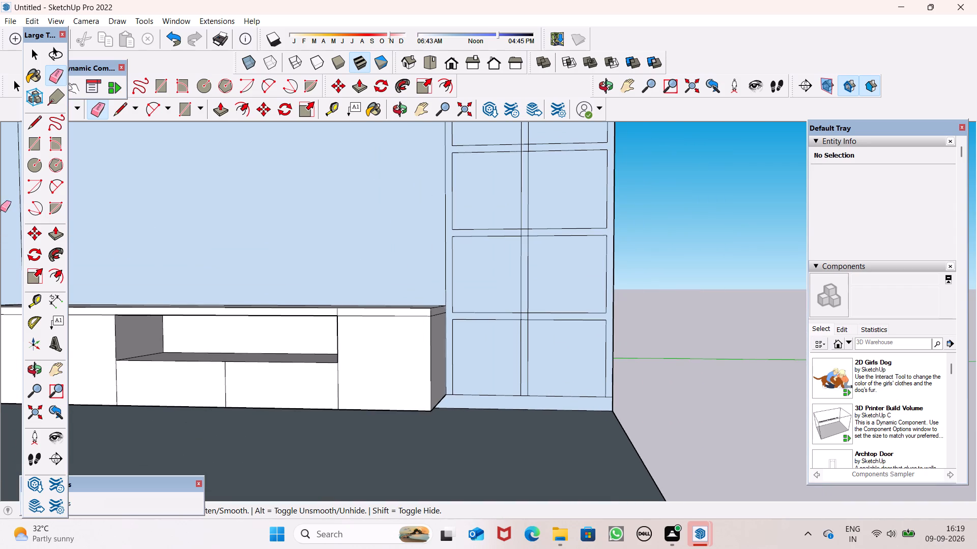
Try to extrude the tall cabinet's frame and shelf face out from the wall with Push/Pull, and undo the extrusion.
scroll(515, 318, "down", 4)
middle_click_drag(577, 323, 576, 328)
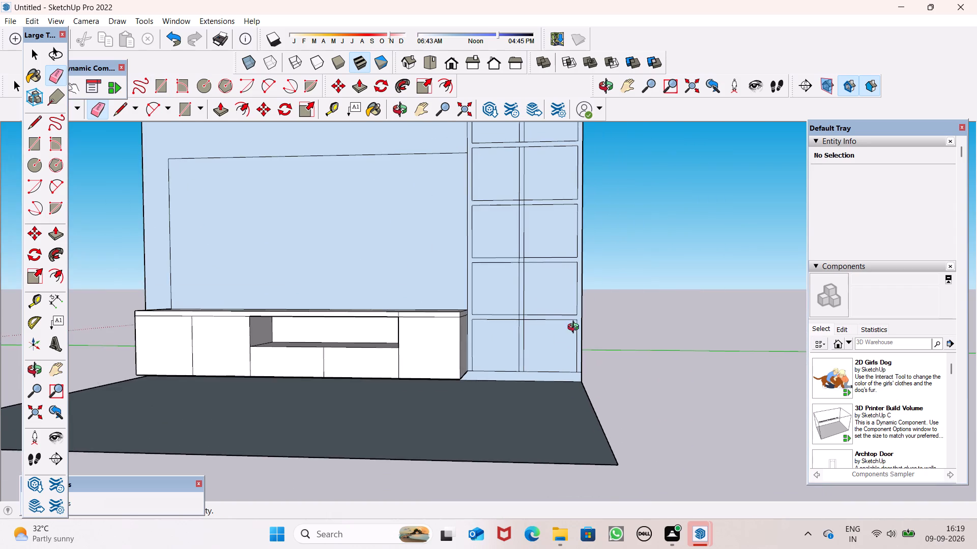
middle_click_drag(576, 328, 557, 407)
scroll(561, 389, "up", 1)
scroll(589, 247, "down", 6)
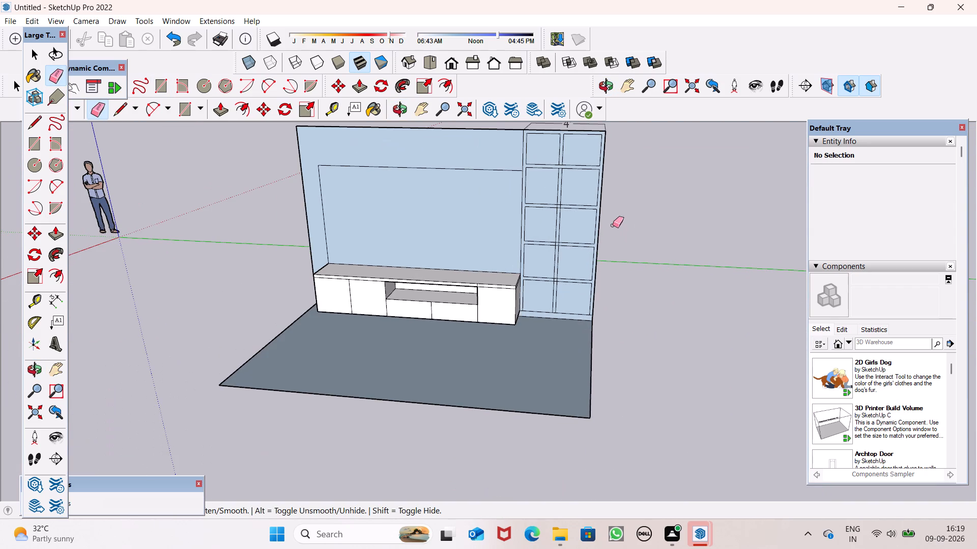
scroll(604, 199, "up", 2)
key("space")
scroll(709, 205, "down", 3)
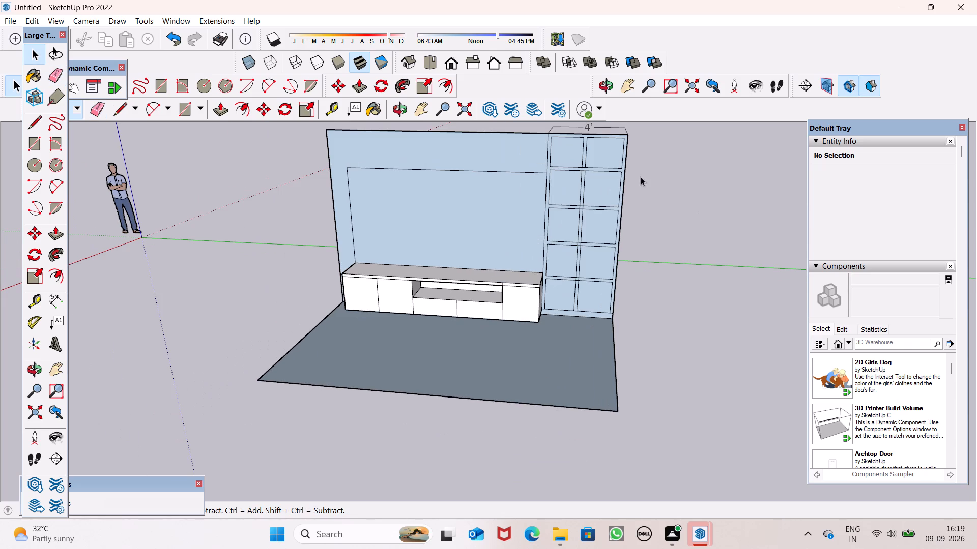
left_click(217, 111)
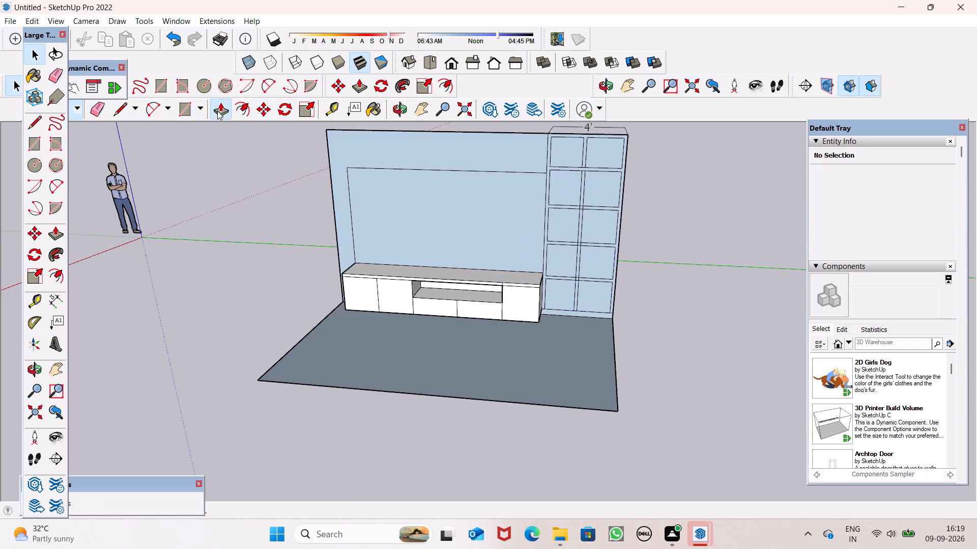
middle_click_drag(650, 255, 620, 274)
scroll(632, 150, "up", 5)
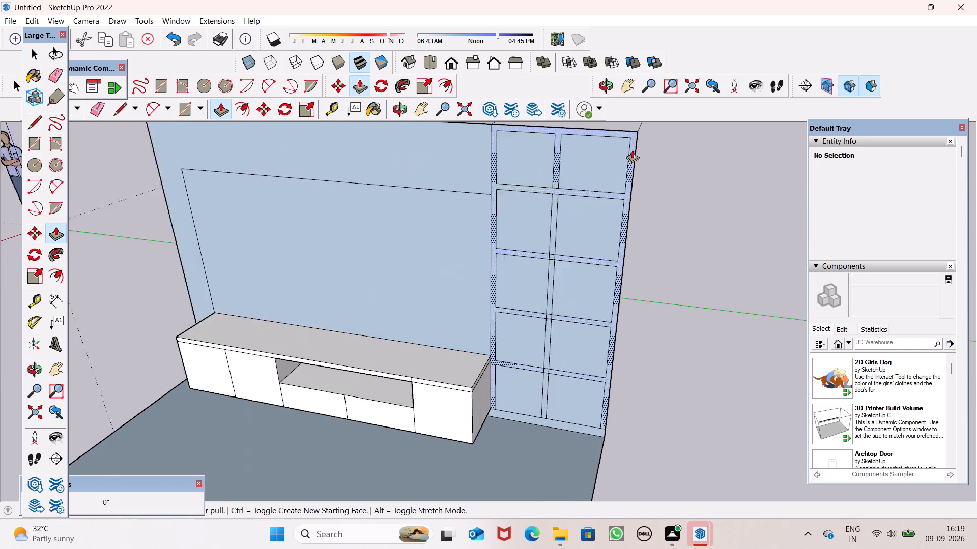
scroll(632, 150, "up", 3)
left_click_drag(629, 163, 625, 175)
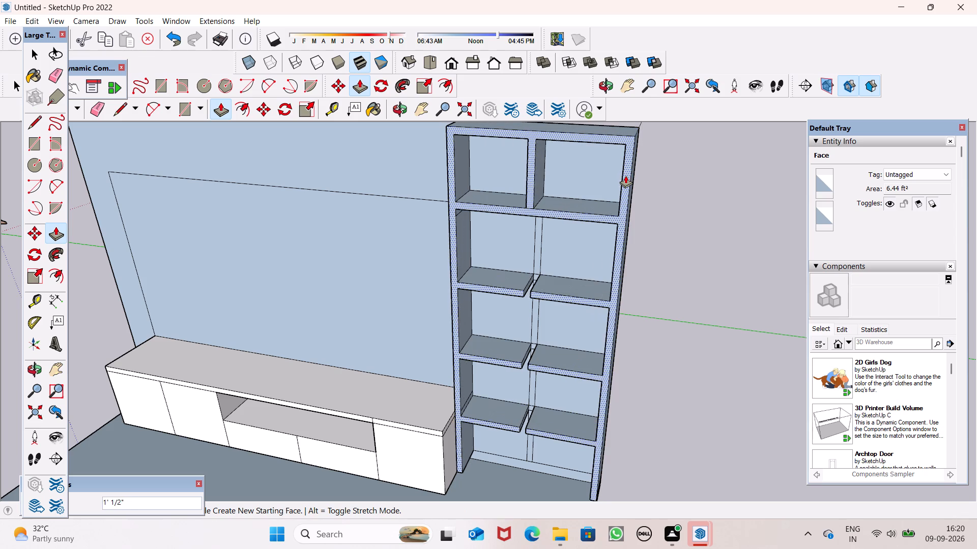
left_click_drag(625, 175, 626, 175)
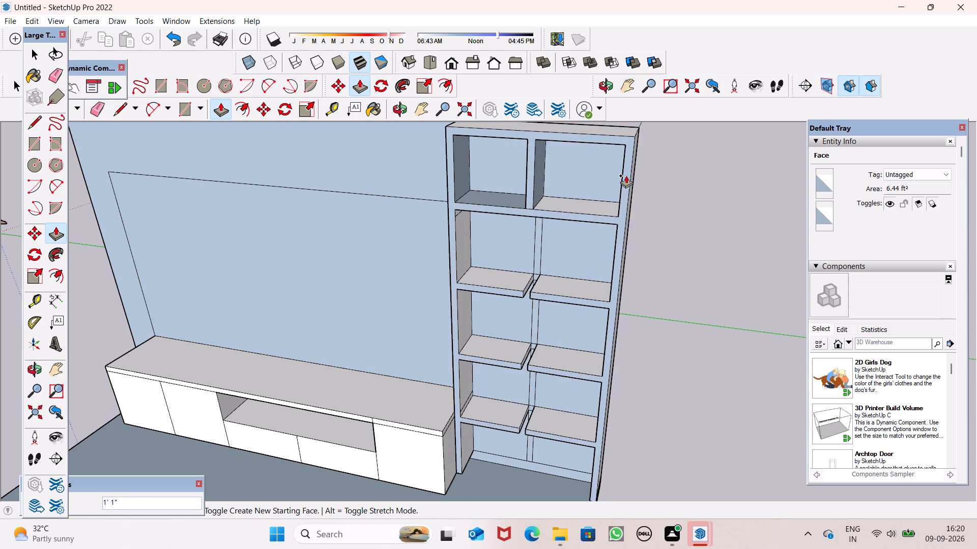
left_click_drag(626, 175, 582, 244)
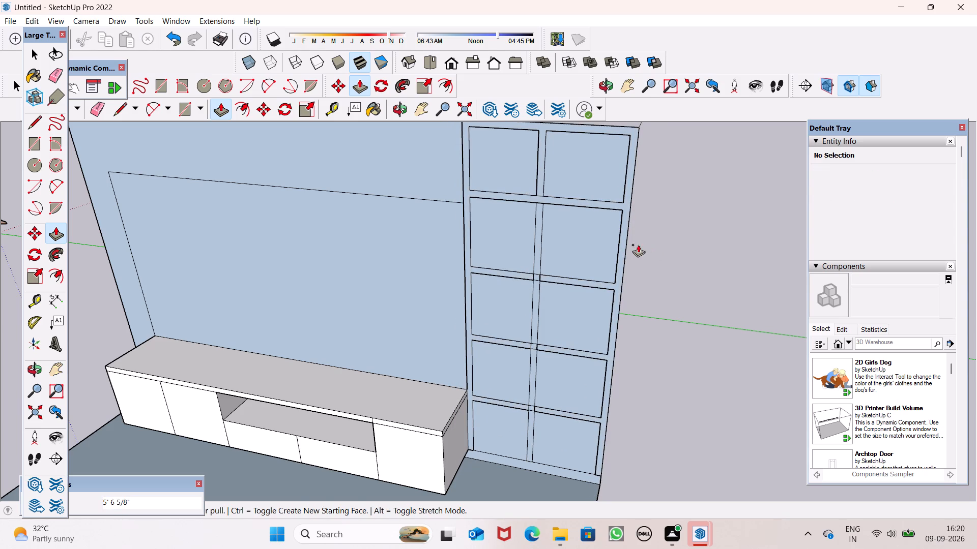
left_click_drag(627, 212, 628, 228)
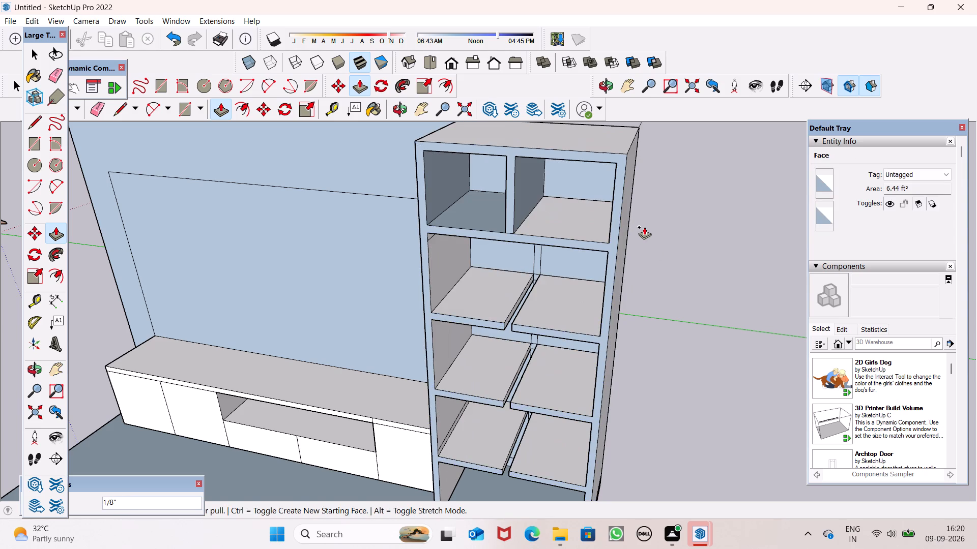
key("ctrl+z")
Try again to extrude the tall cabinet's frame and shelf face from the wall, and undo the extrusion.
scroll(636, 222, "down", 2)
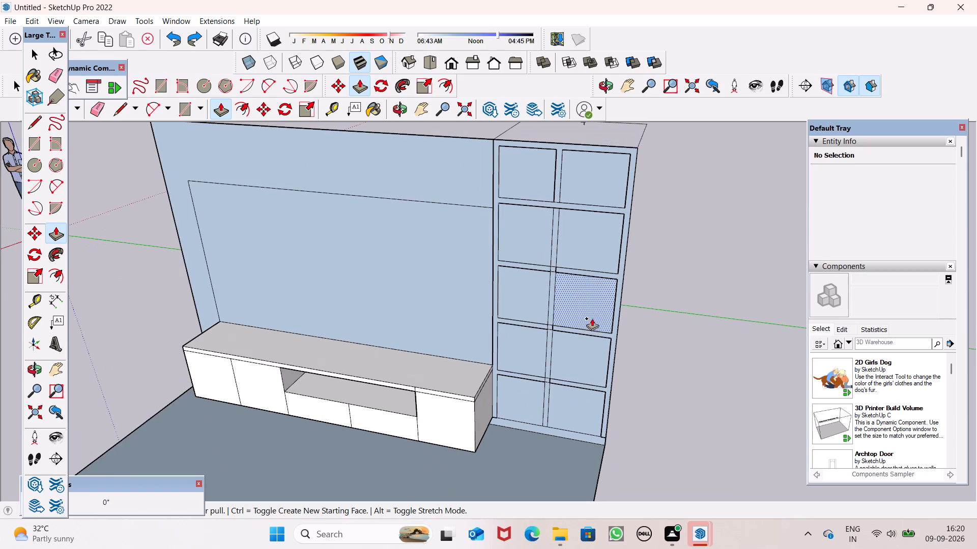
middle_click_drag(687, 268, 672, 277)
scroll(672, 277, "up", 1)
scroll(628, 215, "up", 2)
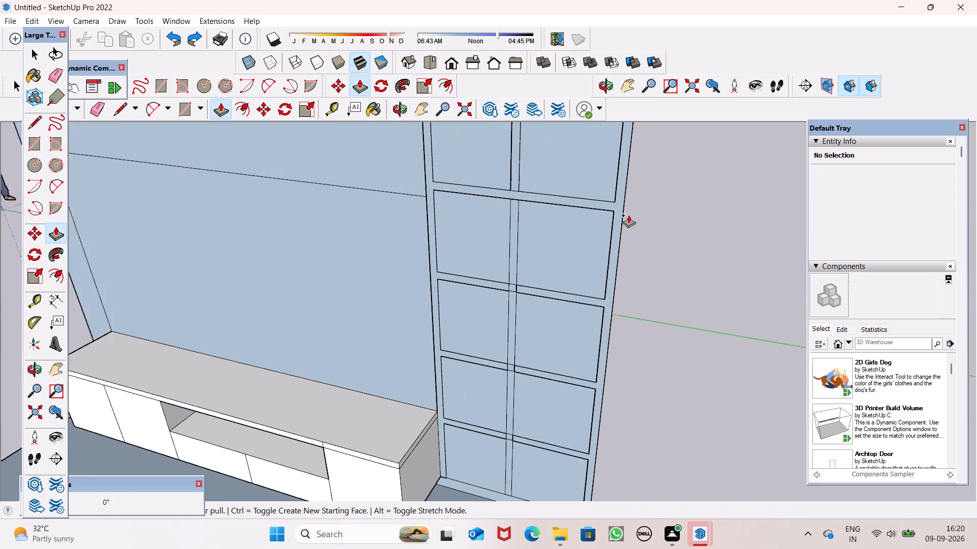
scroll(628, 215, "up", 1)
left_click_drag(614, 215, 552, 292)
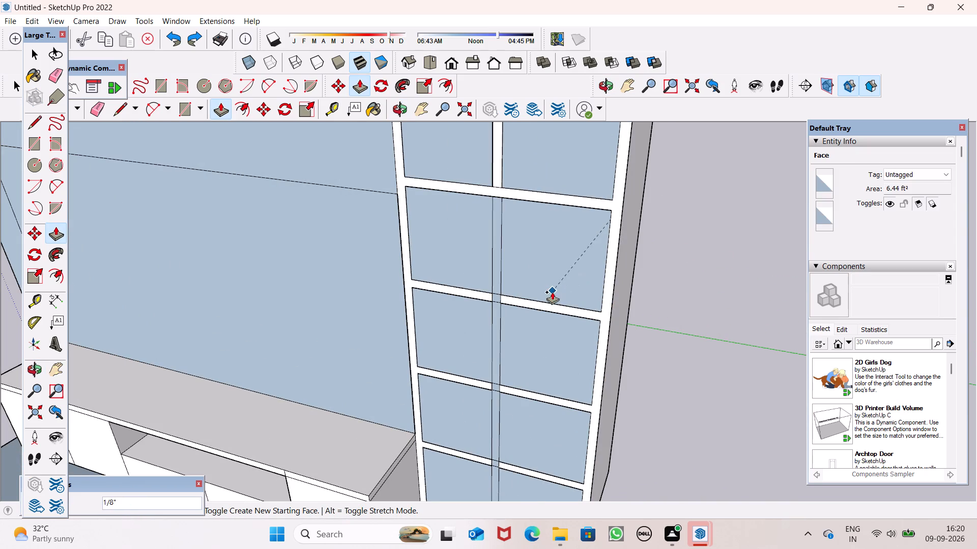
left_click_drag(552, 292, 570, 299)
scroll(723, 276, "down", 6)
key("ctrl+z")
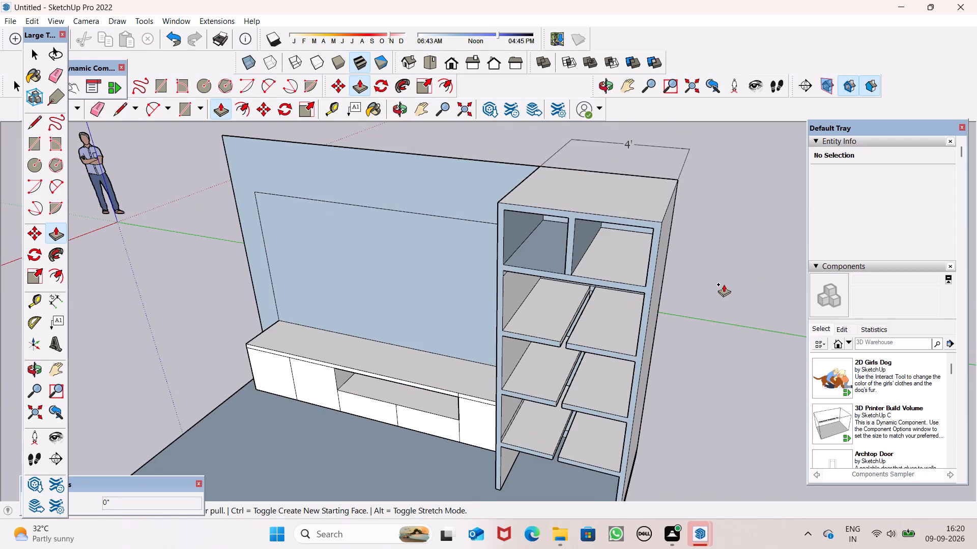
Erase the short horizontal segments between the vertical divider's lines at the tall cabinet's top shelf strip.
middle_click_drag(679, 324, 680, 266)
scroll(634, 295, "up", 2)
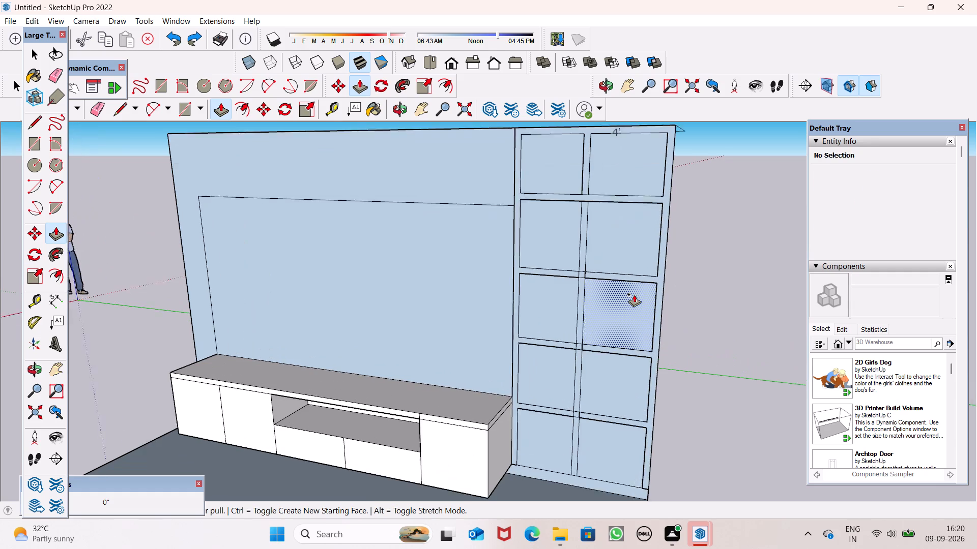
scroll(634, 294, "up", 1)
key("space")
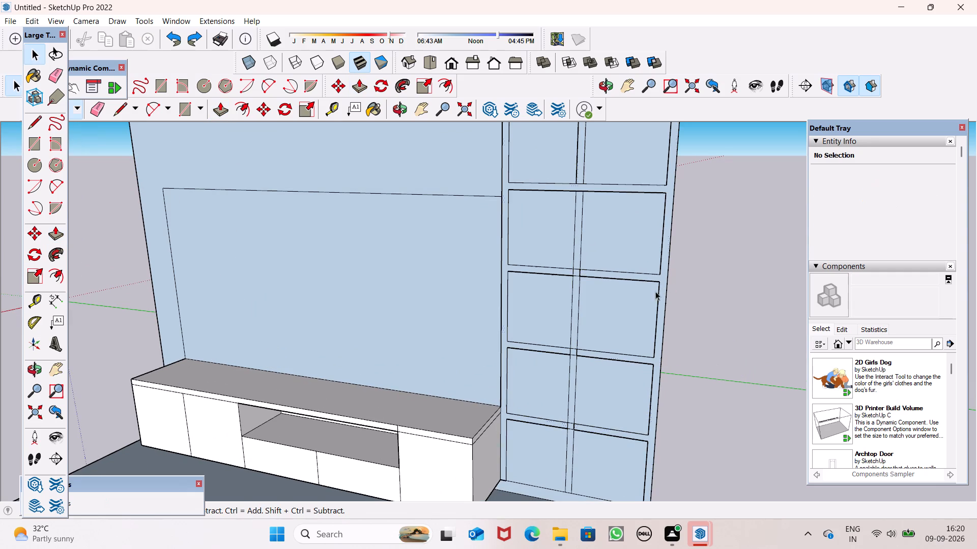
middle_click_drag(638, 304, 664, 341)
left_click(97, 110)
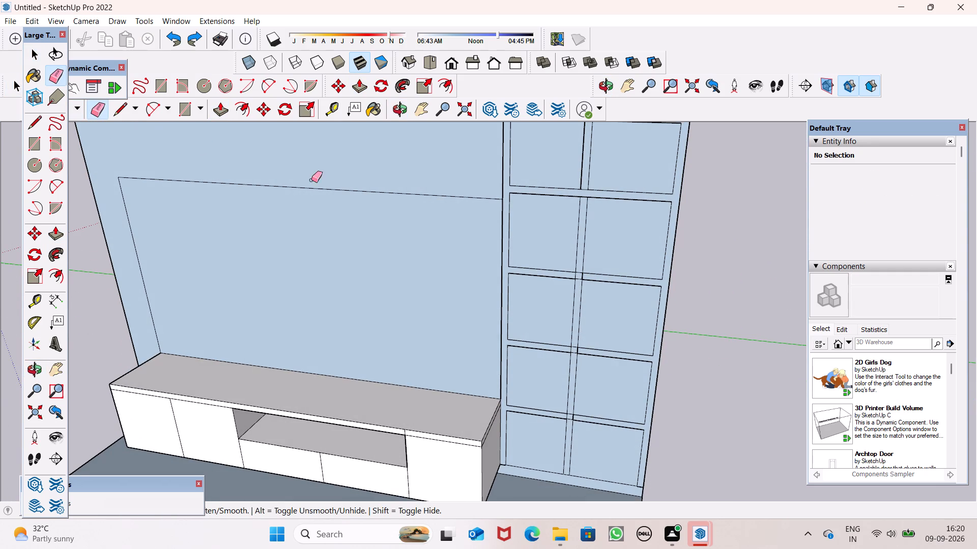
scroll(652, 182, "up", 3)
scroll(582, 219, "up", 6)
left_click_drag(549, 171, 545, 189)
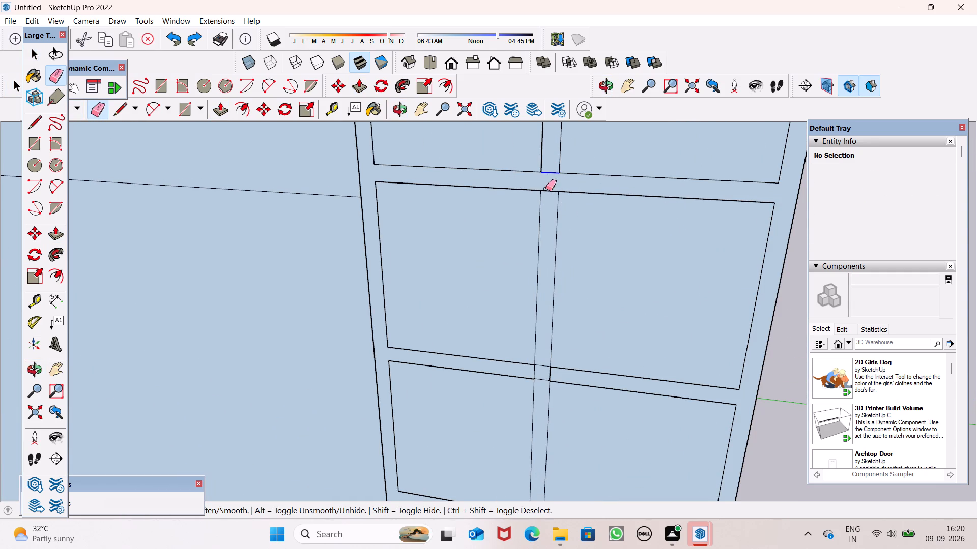
left_click_drag(545, 189, 545, 192)
scroll(580, 154, "down", 5)
scroll(550, 182, "up", 6)
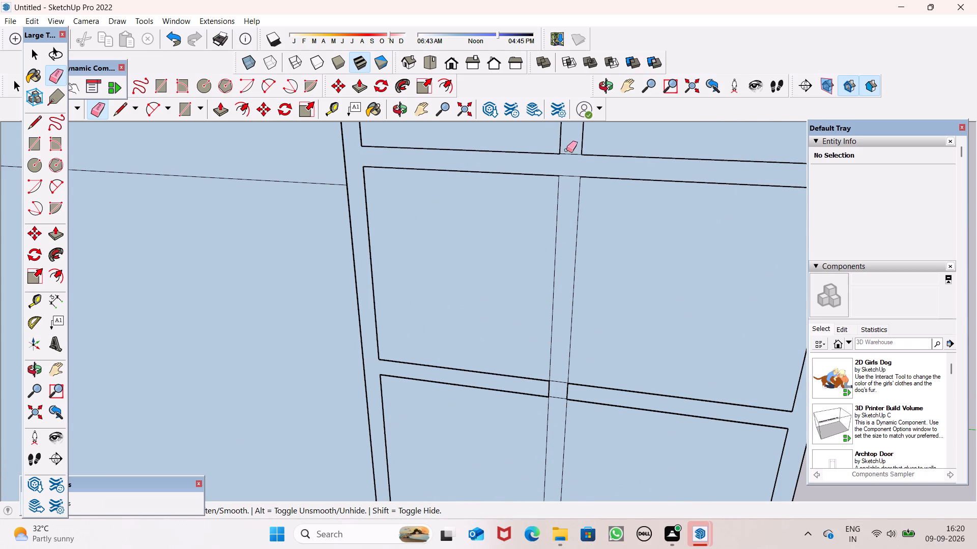
left_click_drag(568, 147, 568, 179)
scroll(639, 138, "down", 6)
scroll(630, 186, "down", 3)
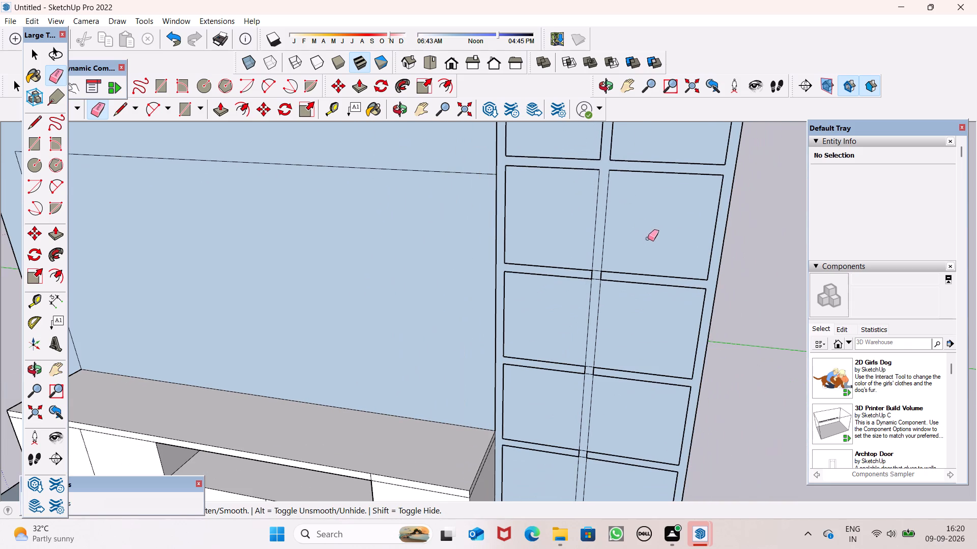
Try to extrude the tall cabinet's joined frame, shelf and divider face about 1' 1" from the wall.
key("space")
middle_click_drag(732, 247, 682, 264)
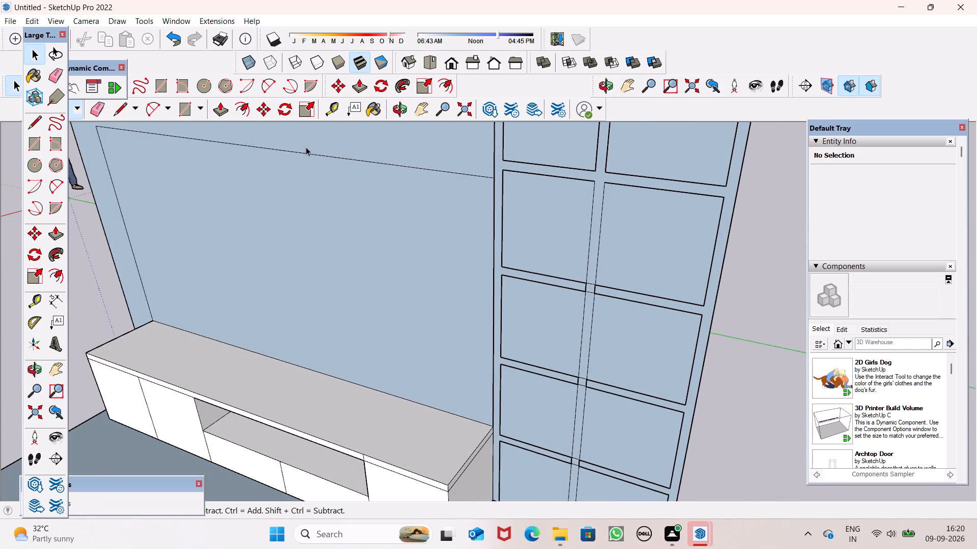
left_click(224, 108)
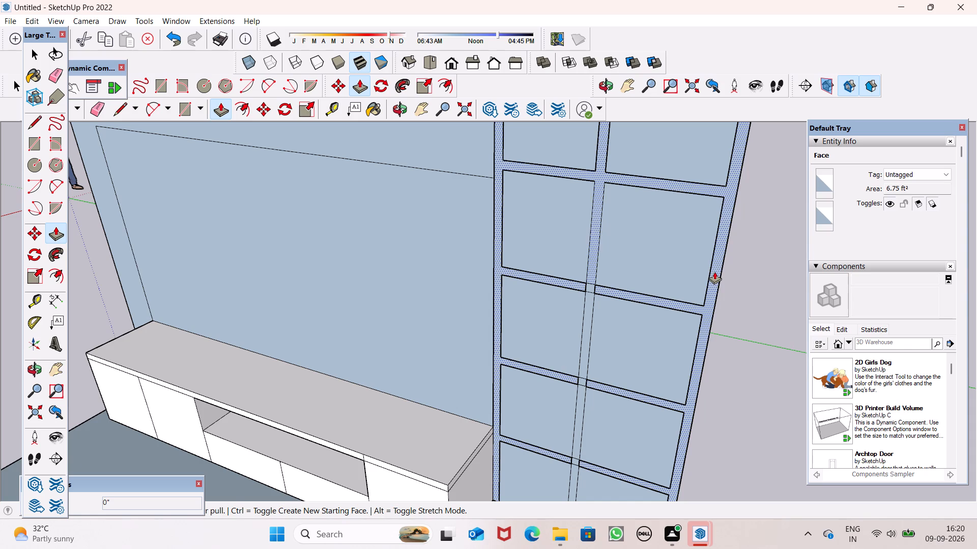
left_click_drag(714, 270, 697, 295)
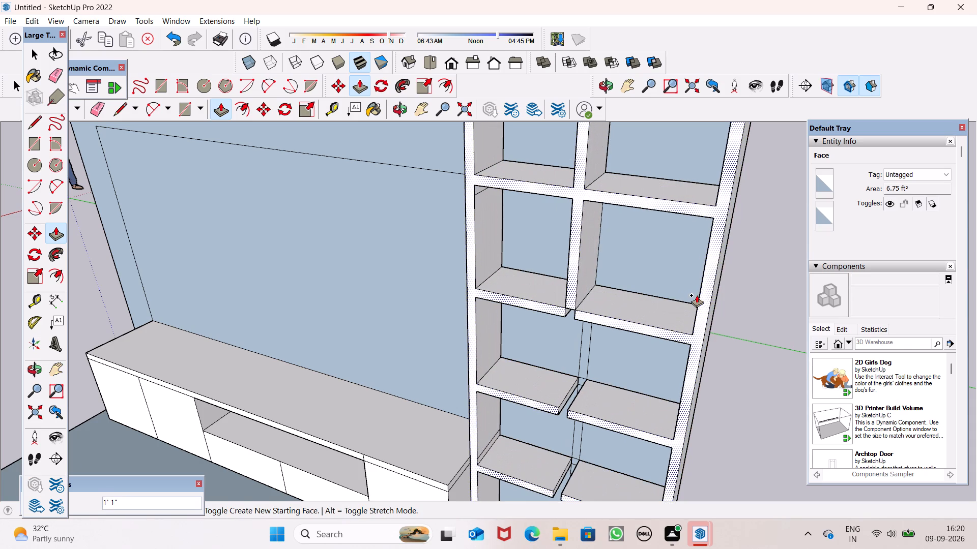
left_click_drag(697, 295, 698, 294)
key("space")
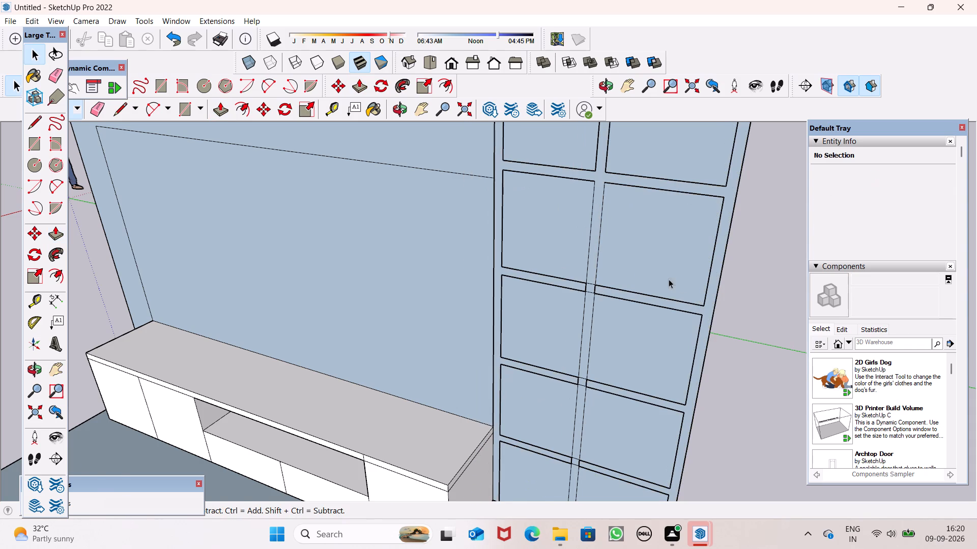
Erase the short horizontal segments between the vertical divider's lines at the tall cabinet's second shelf strip.
scroll(669, 280, "down", 6)
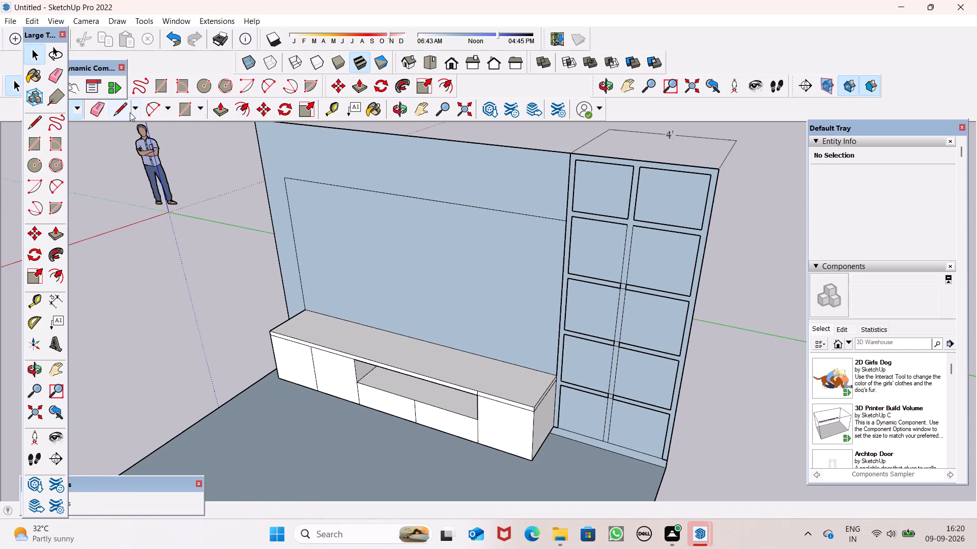
left_click(100, 112)
middle_click_drag(670, 319, 669, 241)
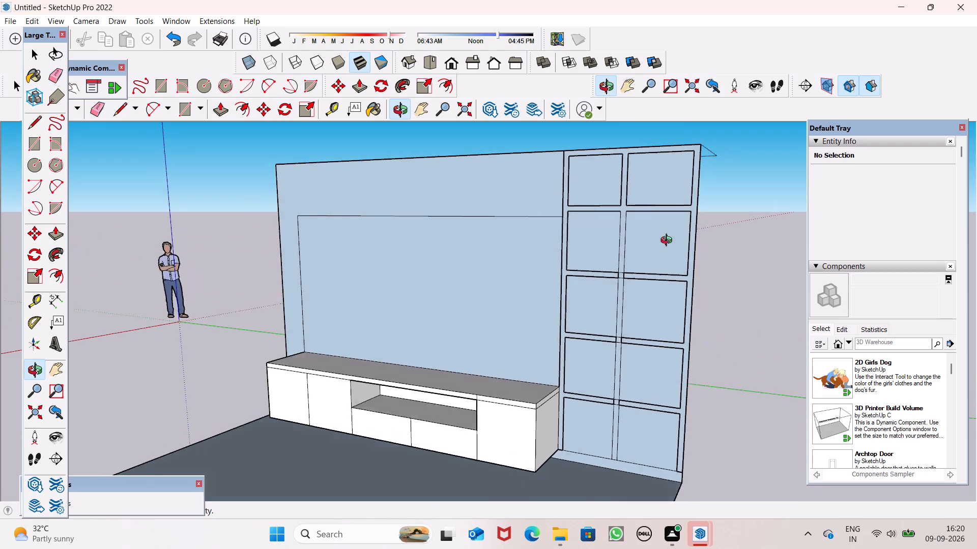
middle_click_drag(669, 241, 669, 241)
scroll(669, 241, "up", 1)
scroll(627, 249, "up", 5)
scroll(611, 291, "down", 1)
scroll(606, 323, "up", 9)
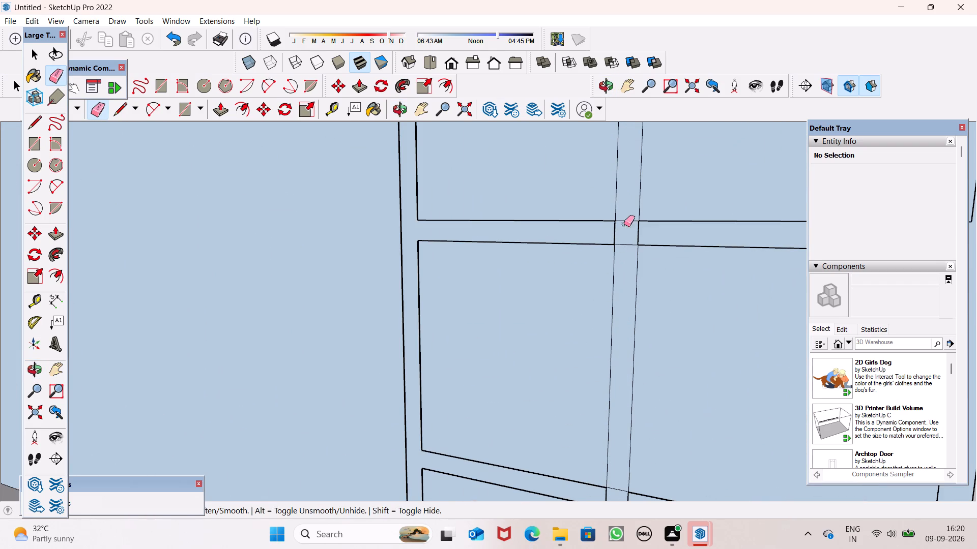
left_click_drag(626, 217, 620, 265)
scroll(647, 206, "down", 7)
Erase the short horizontal segments between the vertical divider's lines at the tall cabinet's third and lowest shelf strips.
scroll(657, 403, "up", 6)
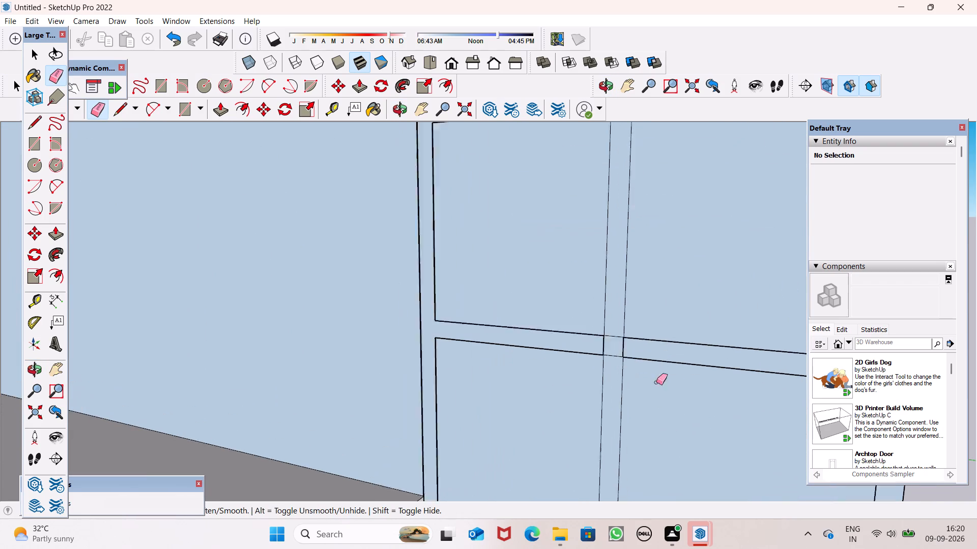
left_click(612, 325)
left_click_drag(611, 327, 608, 363)
scroll(656, 264, "down", 7)
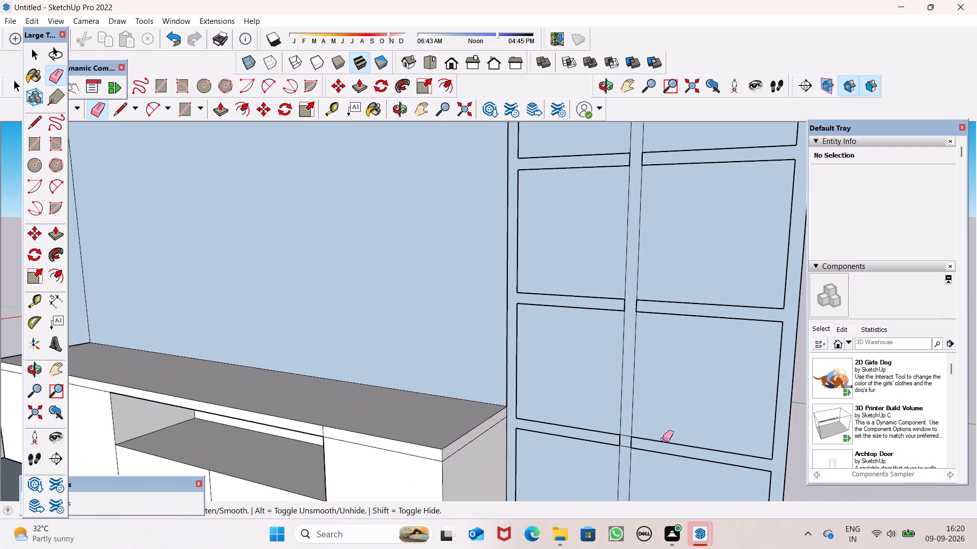
scroll(616, 476, "up", 10)
left_click_drag(624, 374, 635, 414)
scroll(654, 324, "down", 16)
scroll(684, 426, "up", 6)
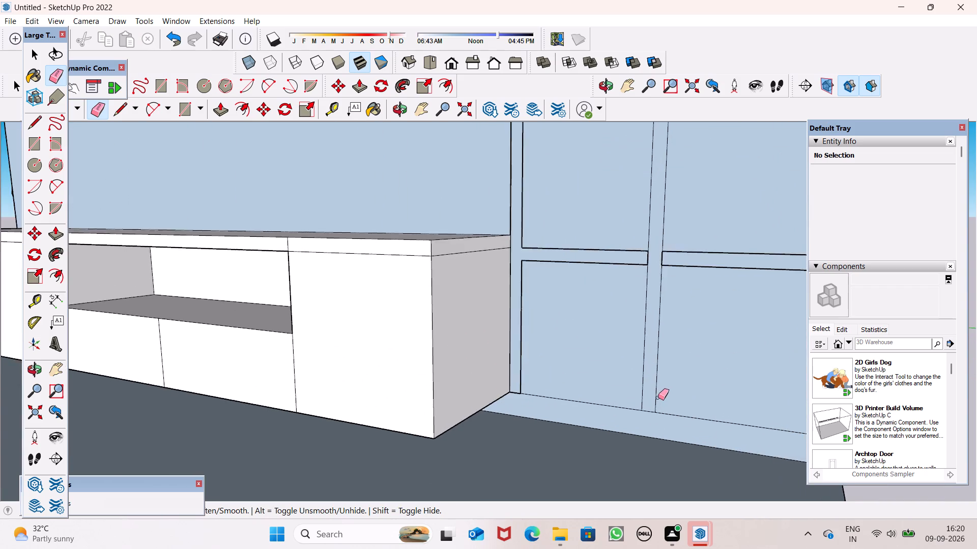
scroll(652, 400, "down", 14)
scroll(666, 396, "up", 2)
scroll(649, 369, "down", 5)
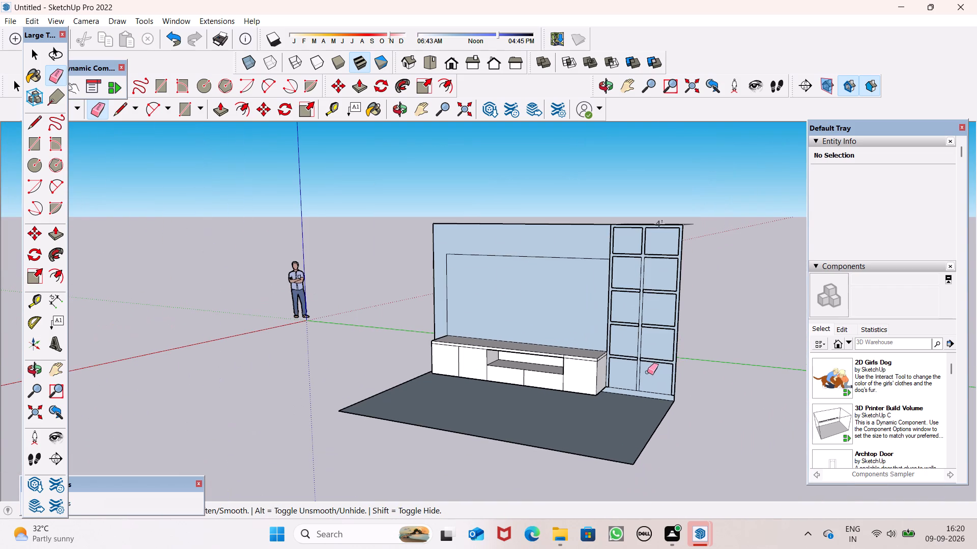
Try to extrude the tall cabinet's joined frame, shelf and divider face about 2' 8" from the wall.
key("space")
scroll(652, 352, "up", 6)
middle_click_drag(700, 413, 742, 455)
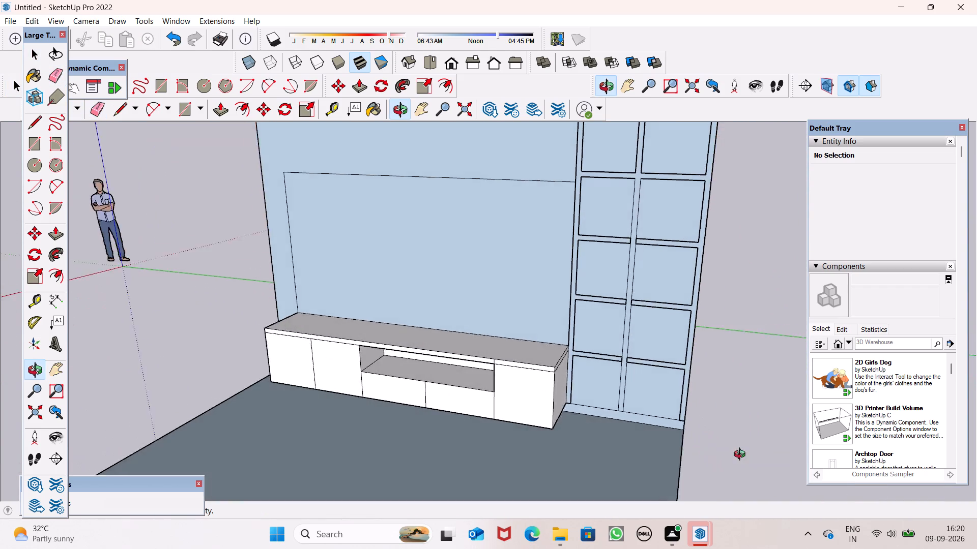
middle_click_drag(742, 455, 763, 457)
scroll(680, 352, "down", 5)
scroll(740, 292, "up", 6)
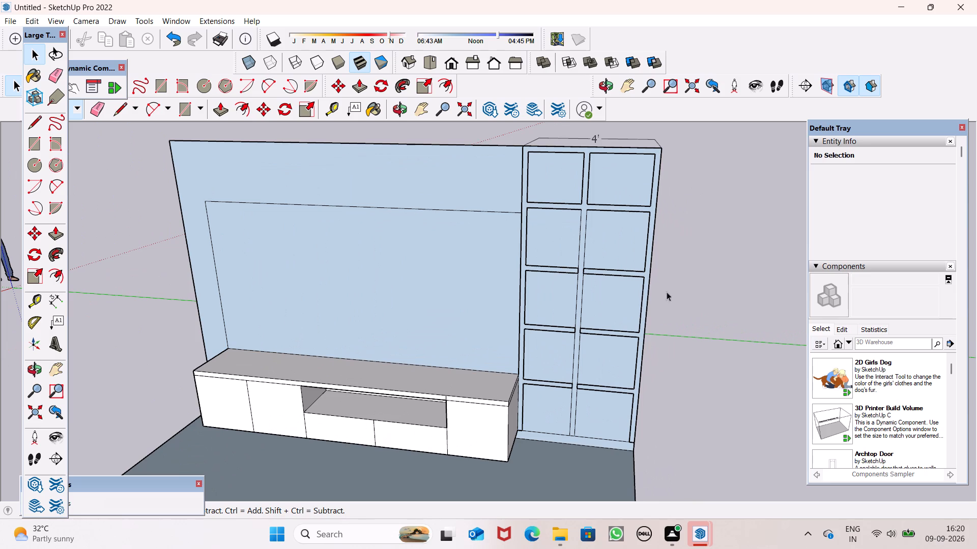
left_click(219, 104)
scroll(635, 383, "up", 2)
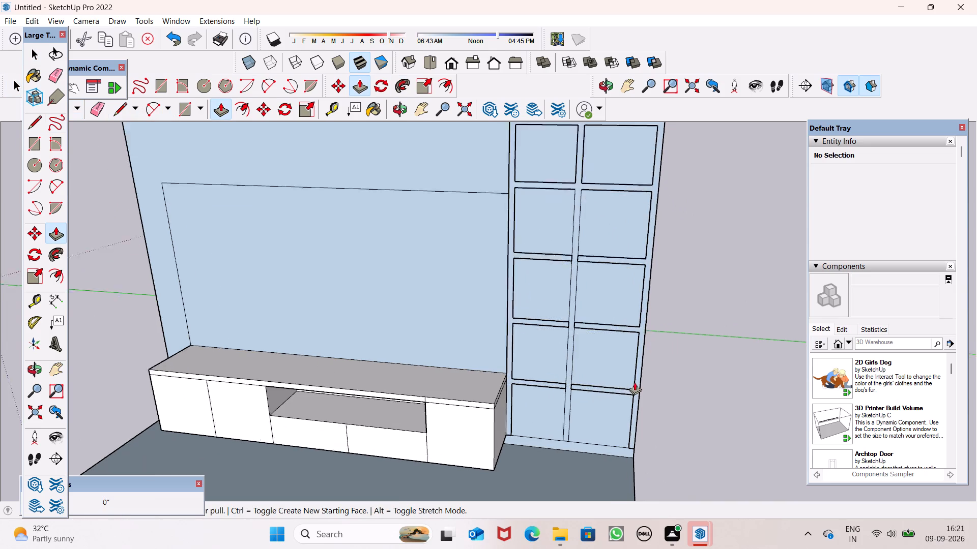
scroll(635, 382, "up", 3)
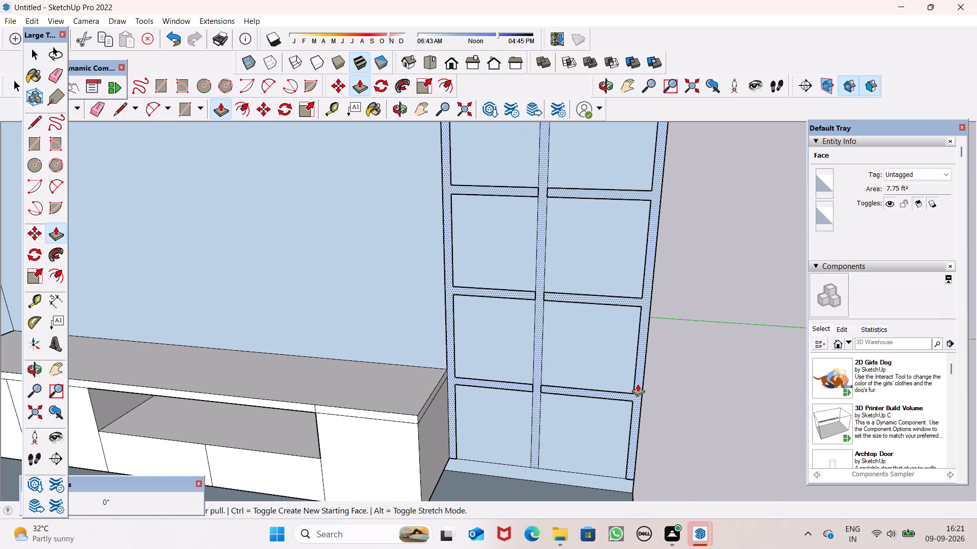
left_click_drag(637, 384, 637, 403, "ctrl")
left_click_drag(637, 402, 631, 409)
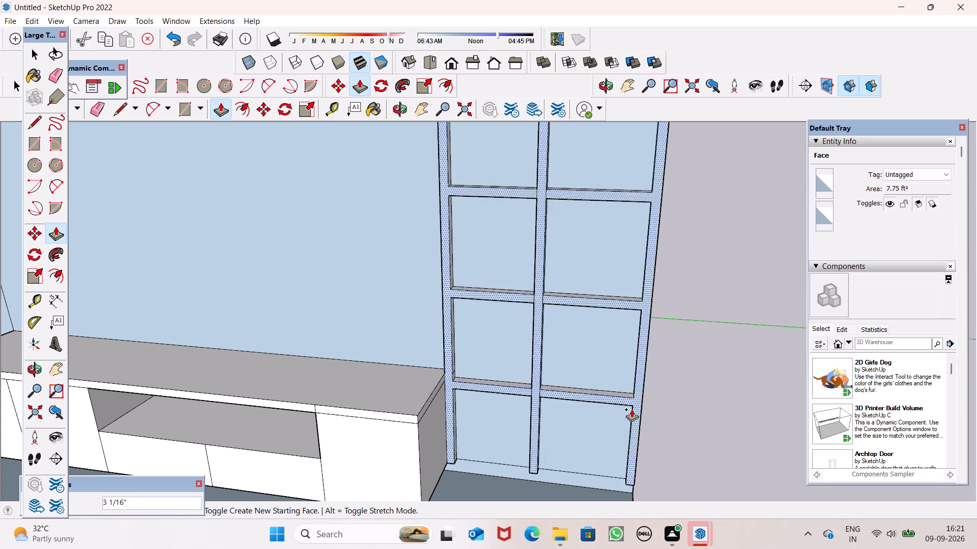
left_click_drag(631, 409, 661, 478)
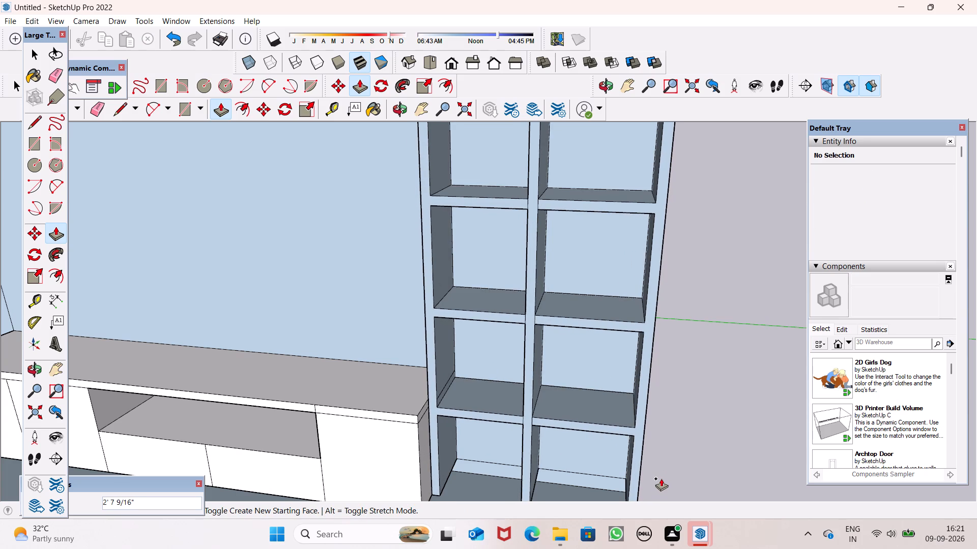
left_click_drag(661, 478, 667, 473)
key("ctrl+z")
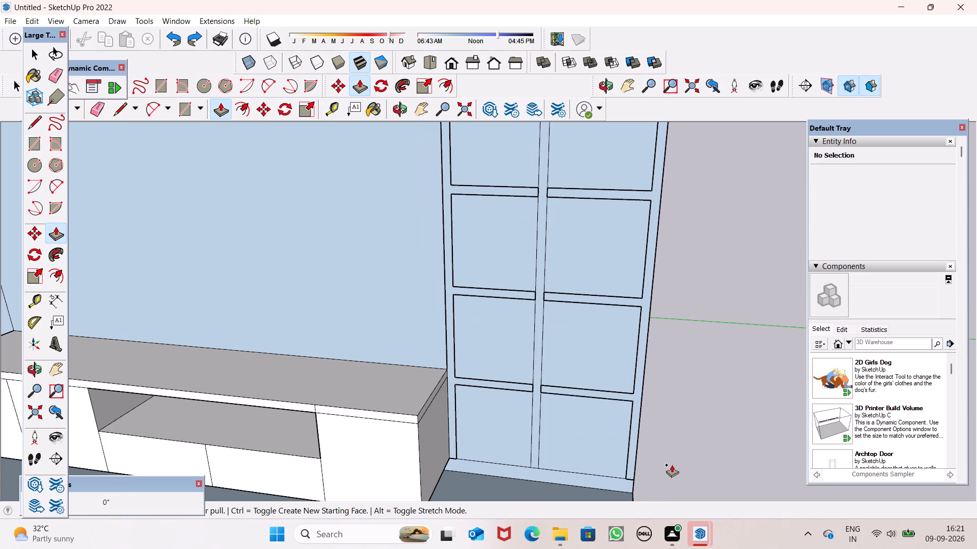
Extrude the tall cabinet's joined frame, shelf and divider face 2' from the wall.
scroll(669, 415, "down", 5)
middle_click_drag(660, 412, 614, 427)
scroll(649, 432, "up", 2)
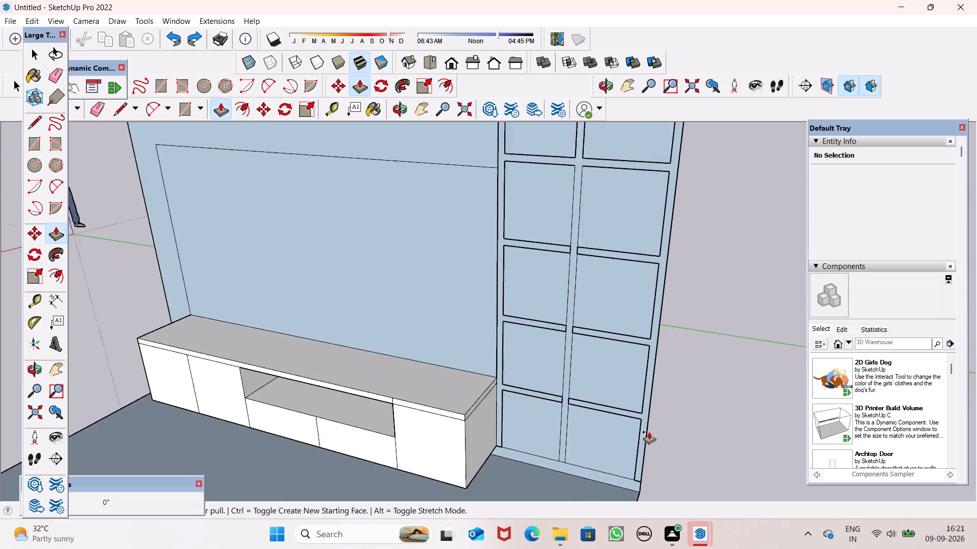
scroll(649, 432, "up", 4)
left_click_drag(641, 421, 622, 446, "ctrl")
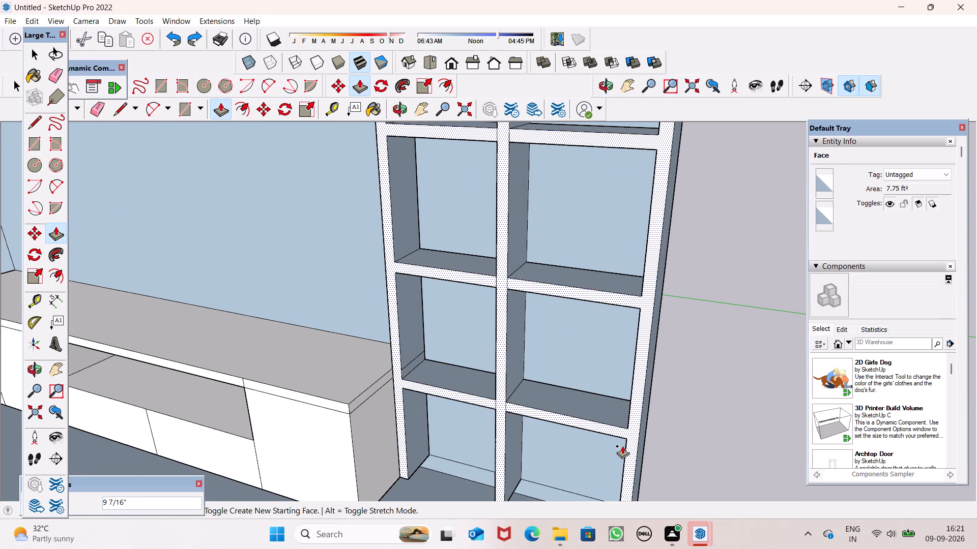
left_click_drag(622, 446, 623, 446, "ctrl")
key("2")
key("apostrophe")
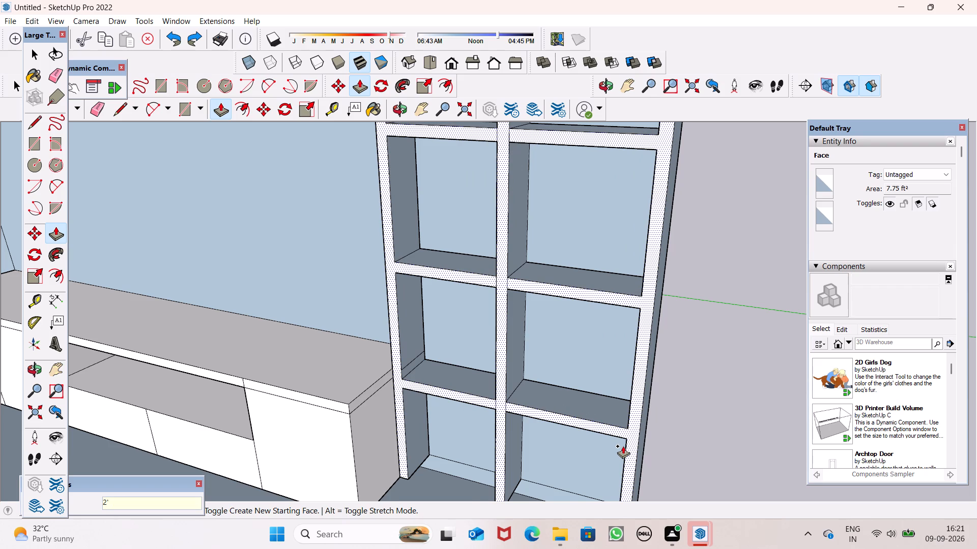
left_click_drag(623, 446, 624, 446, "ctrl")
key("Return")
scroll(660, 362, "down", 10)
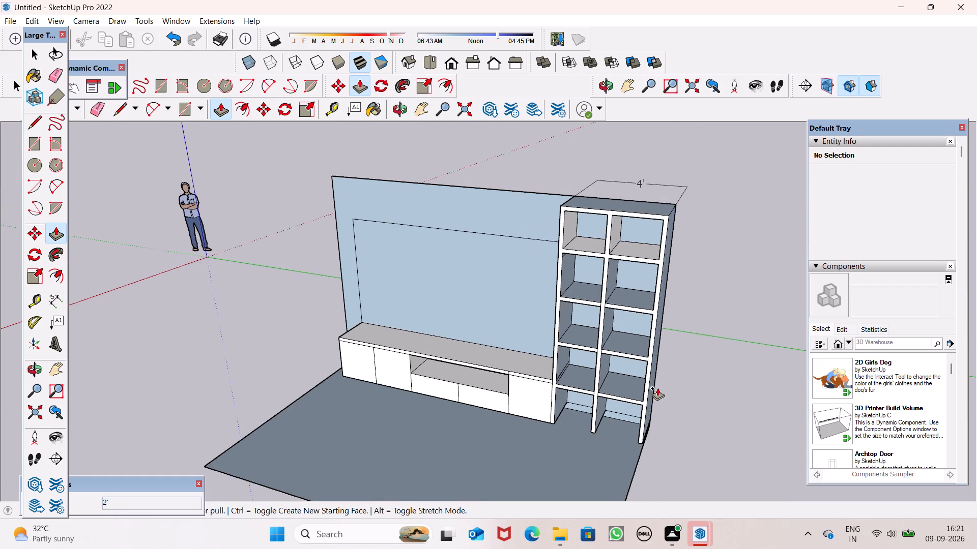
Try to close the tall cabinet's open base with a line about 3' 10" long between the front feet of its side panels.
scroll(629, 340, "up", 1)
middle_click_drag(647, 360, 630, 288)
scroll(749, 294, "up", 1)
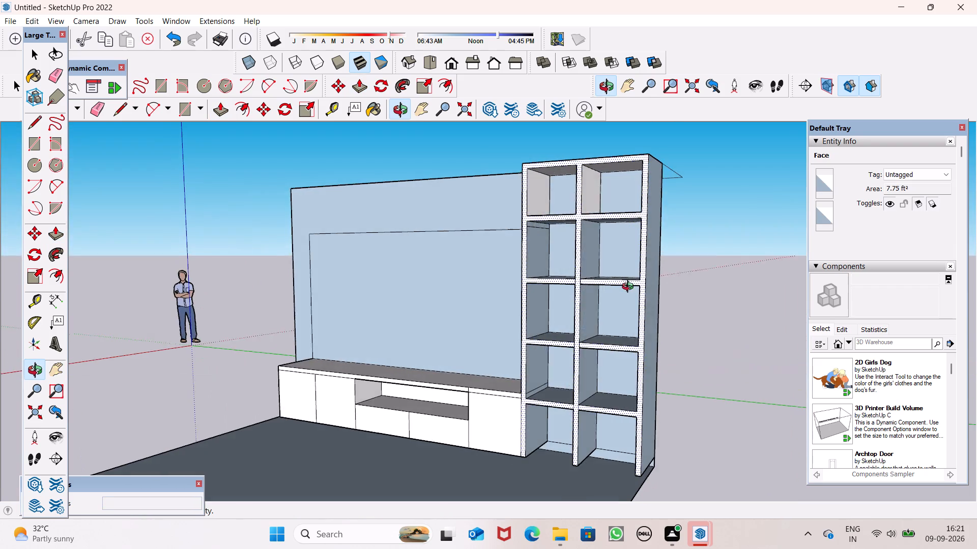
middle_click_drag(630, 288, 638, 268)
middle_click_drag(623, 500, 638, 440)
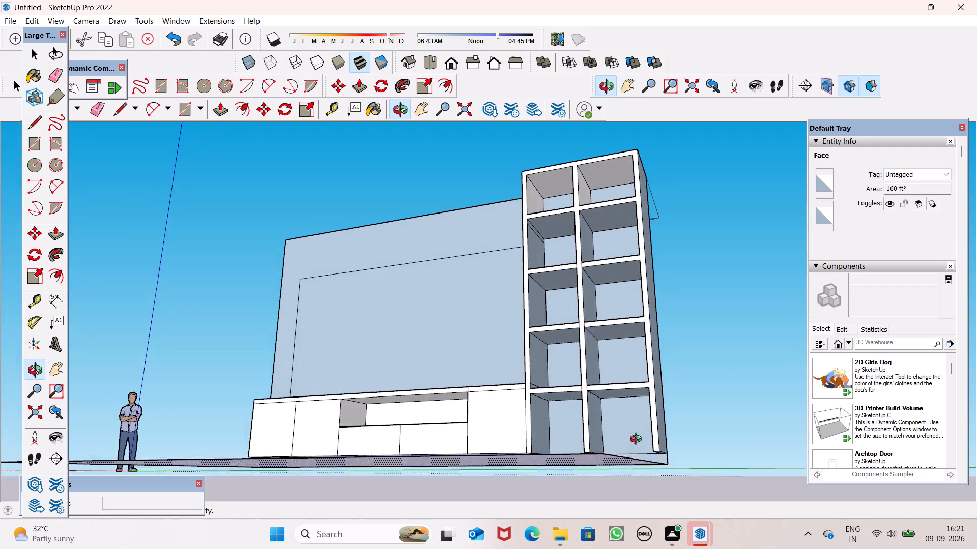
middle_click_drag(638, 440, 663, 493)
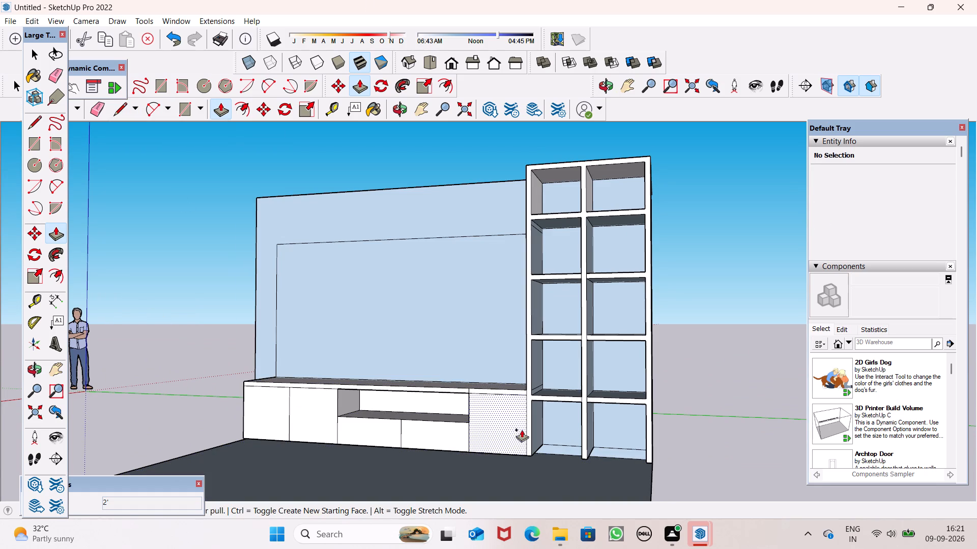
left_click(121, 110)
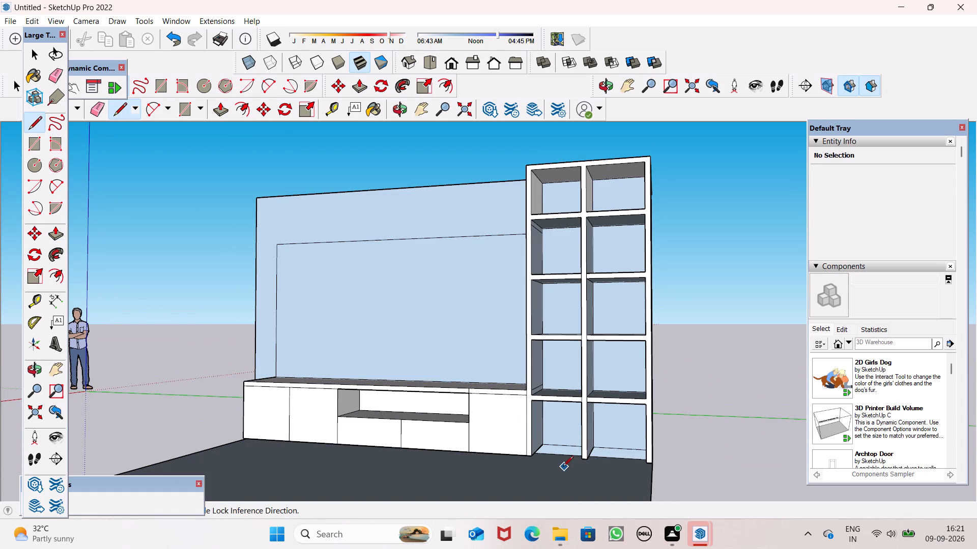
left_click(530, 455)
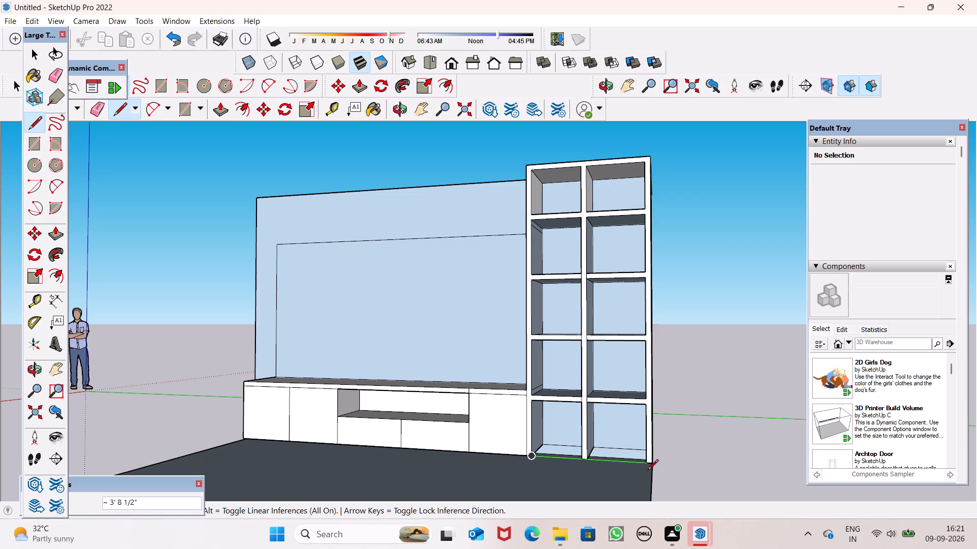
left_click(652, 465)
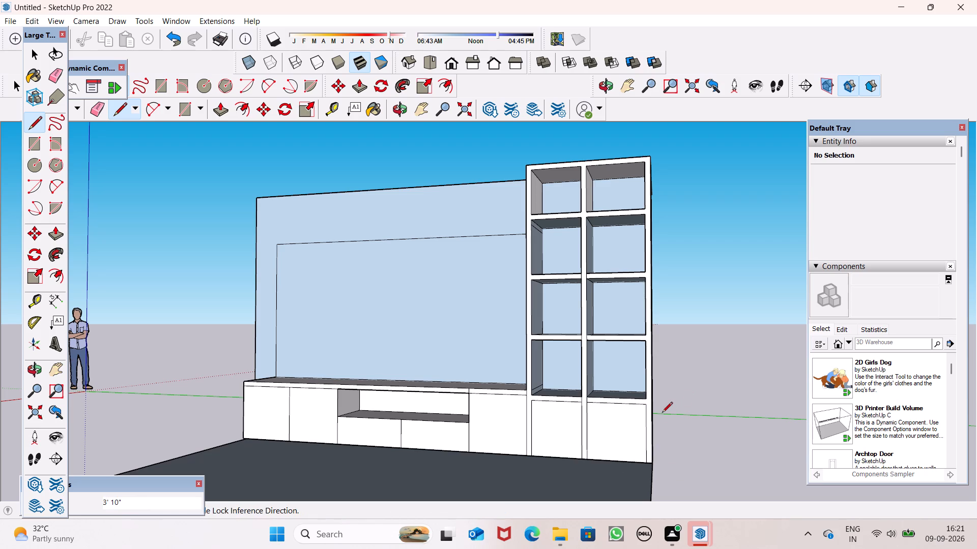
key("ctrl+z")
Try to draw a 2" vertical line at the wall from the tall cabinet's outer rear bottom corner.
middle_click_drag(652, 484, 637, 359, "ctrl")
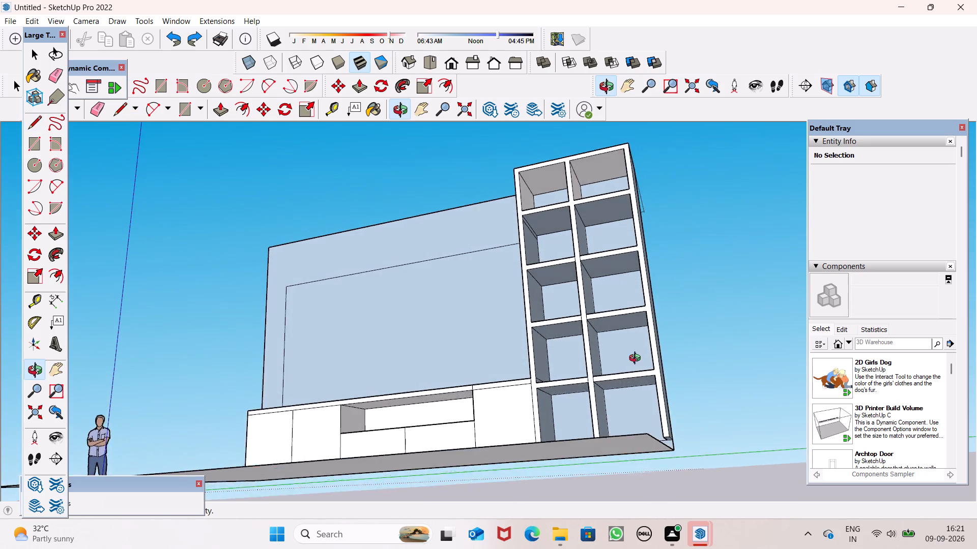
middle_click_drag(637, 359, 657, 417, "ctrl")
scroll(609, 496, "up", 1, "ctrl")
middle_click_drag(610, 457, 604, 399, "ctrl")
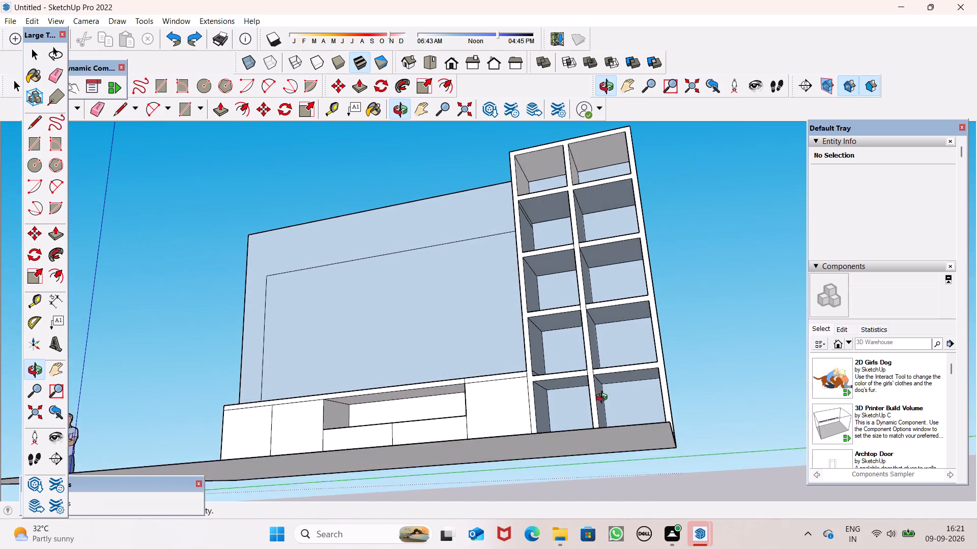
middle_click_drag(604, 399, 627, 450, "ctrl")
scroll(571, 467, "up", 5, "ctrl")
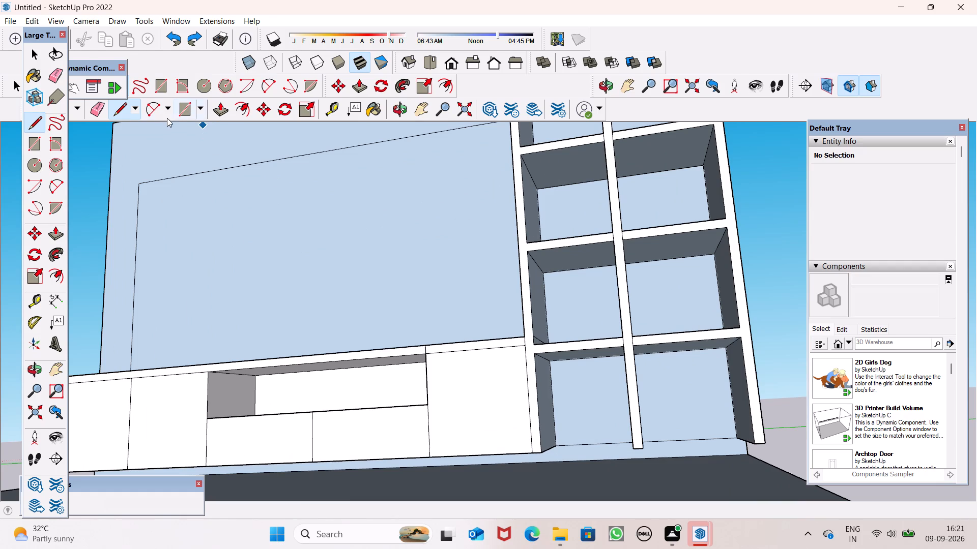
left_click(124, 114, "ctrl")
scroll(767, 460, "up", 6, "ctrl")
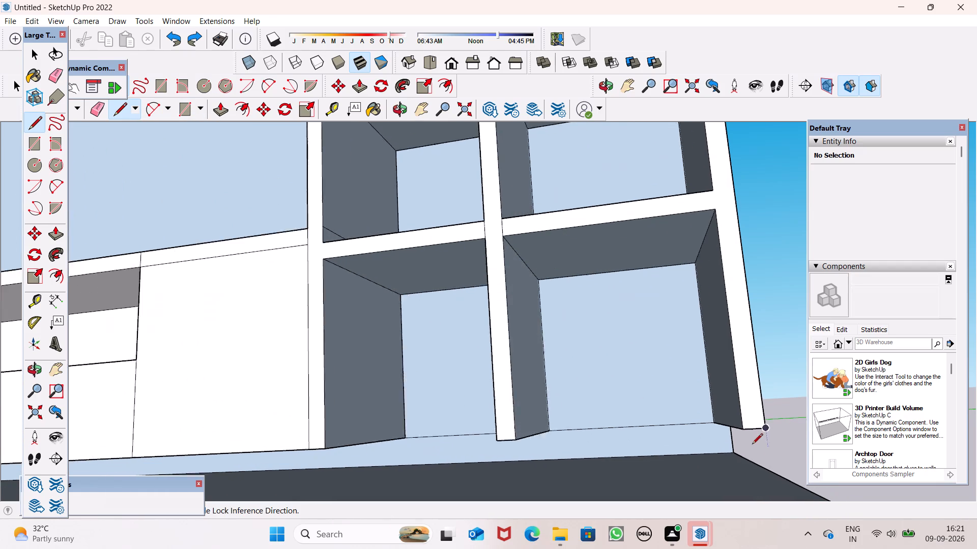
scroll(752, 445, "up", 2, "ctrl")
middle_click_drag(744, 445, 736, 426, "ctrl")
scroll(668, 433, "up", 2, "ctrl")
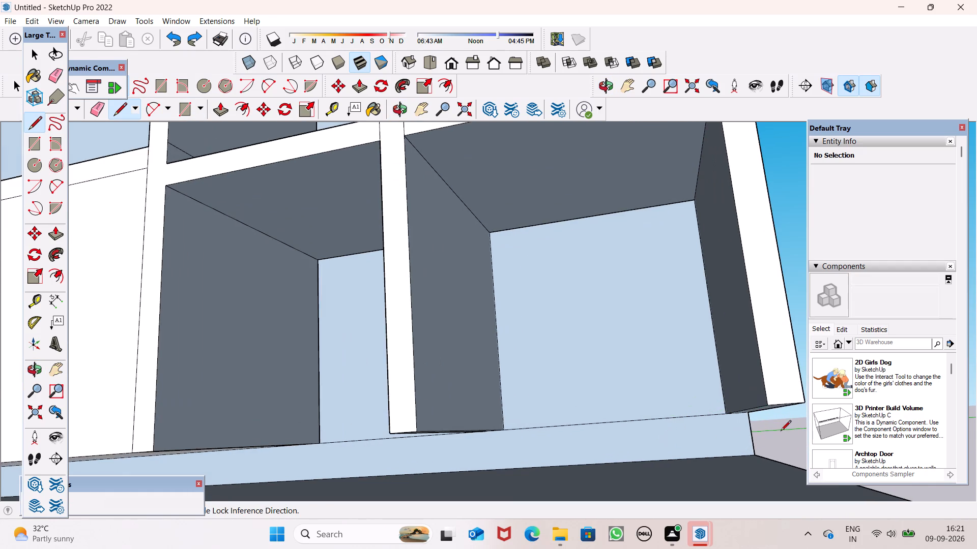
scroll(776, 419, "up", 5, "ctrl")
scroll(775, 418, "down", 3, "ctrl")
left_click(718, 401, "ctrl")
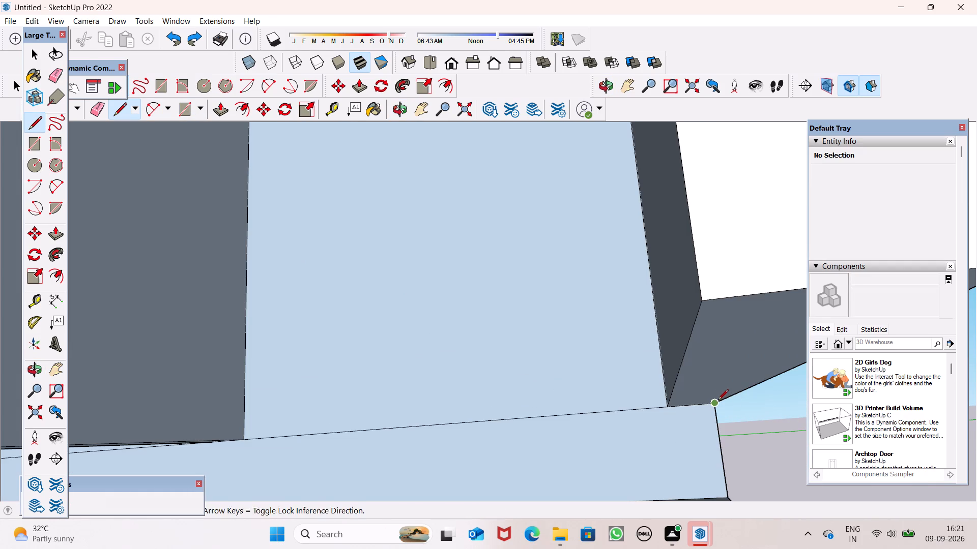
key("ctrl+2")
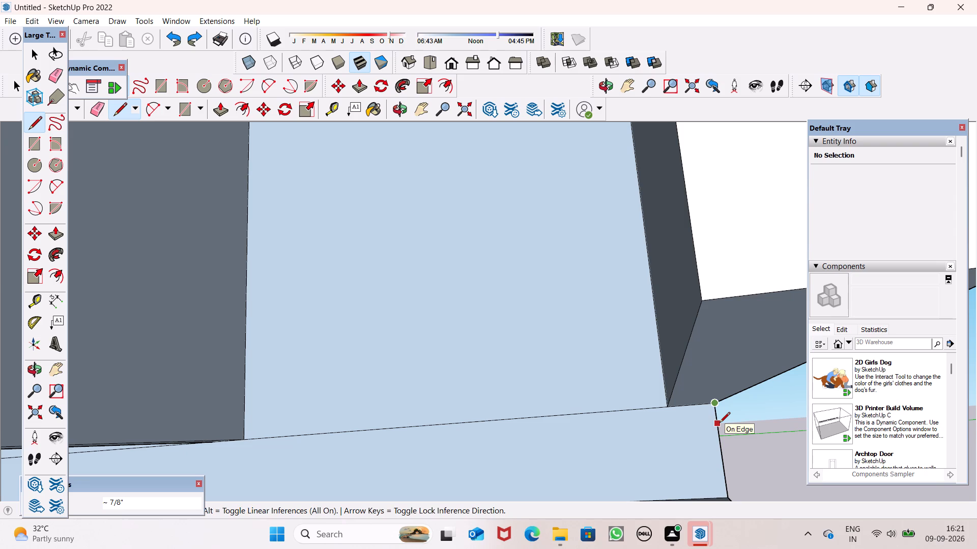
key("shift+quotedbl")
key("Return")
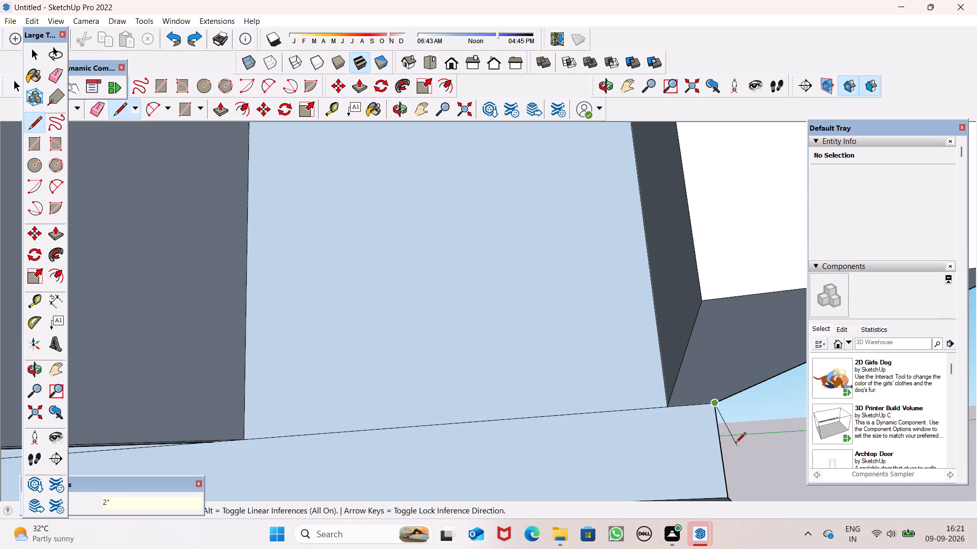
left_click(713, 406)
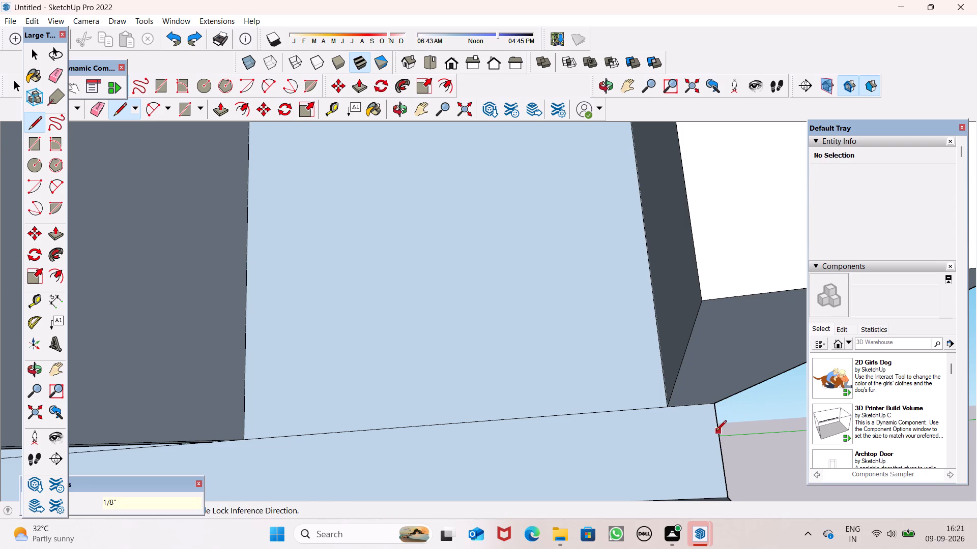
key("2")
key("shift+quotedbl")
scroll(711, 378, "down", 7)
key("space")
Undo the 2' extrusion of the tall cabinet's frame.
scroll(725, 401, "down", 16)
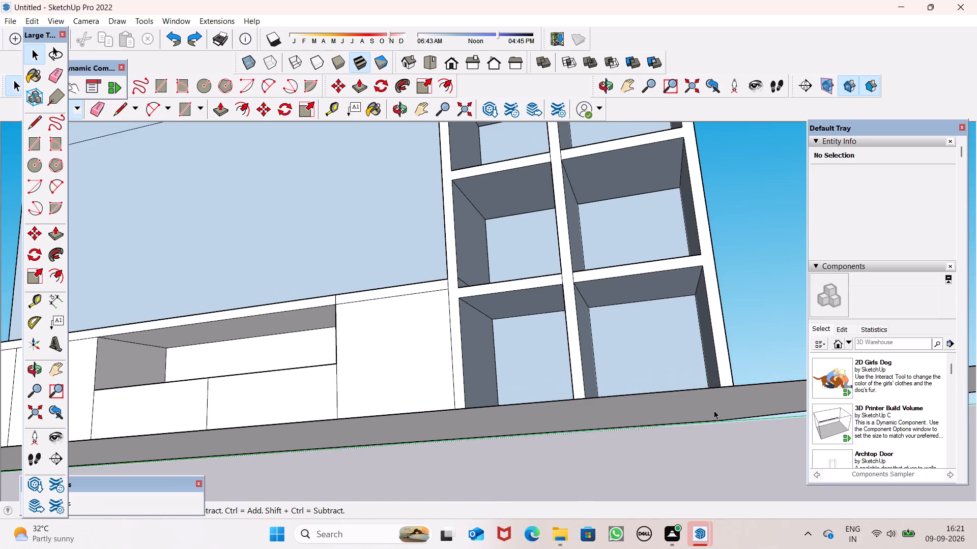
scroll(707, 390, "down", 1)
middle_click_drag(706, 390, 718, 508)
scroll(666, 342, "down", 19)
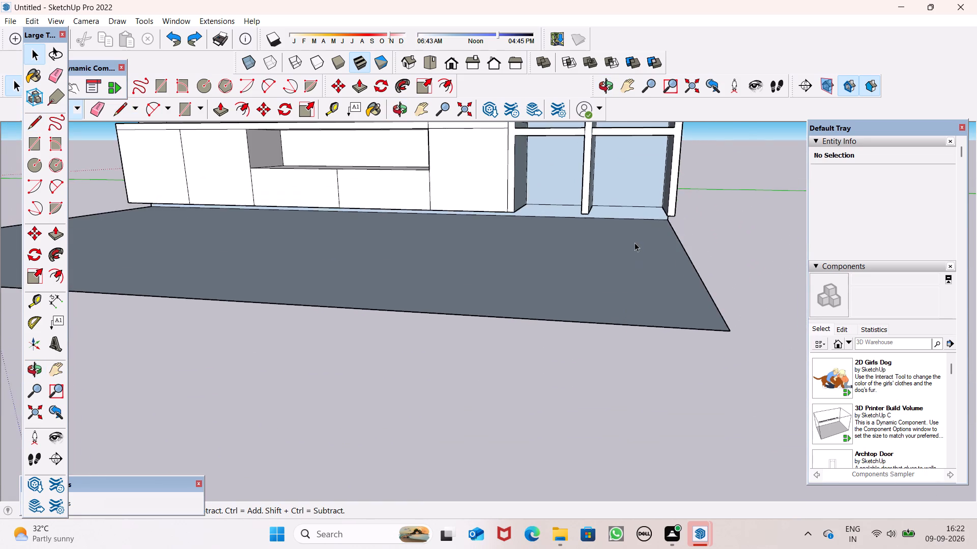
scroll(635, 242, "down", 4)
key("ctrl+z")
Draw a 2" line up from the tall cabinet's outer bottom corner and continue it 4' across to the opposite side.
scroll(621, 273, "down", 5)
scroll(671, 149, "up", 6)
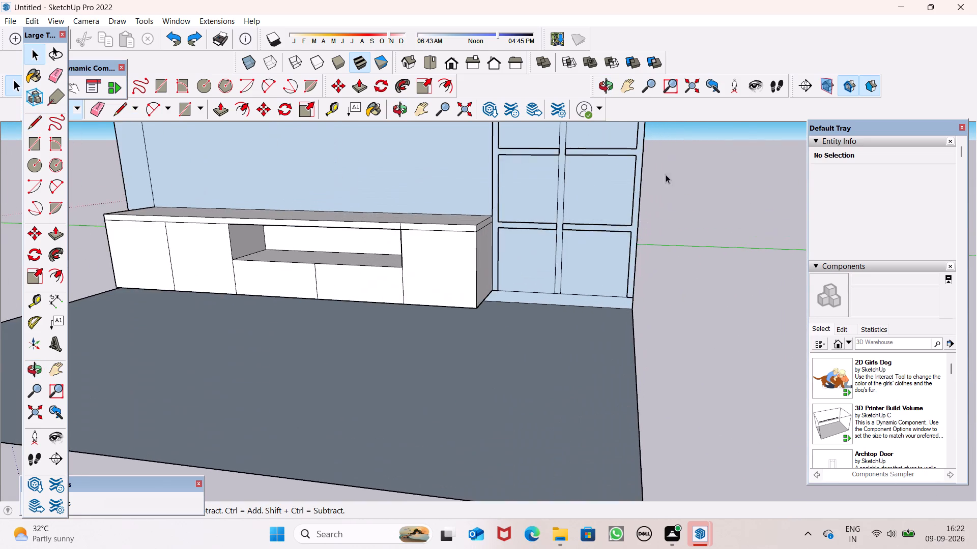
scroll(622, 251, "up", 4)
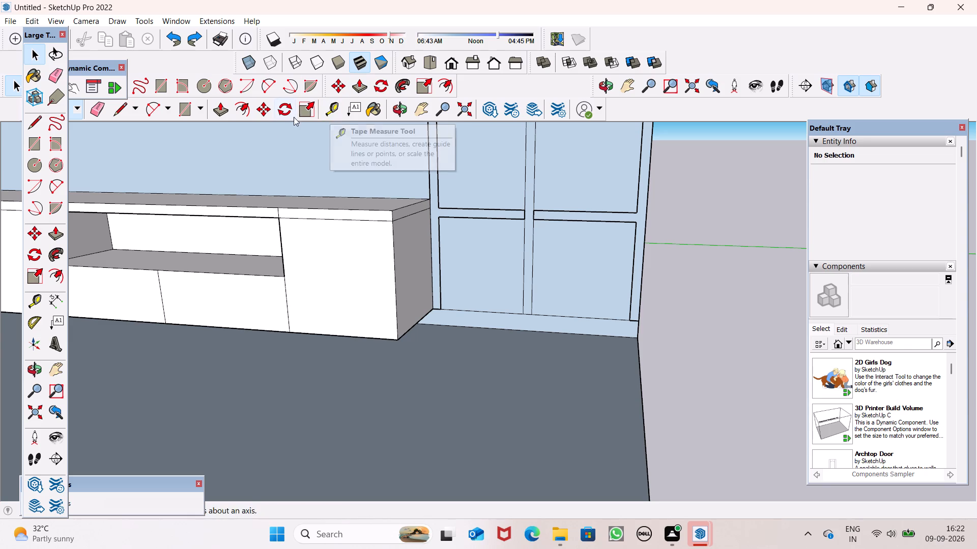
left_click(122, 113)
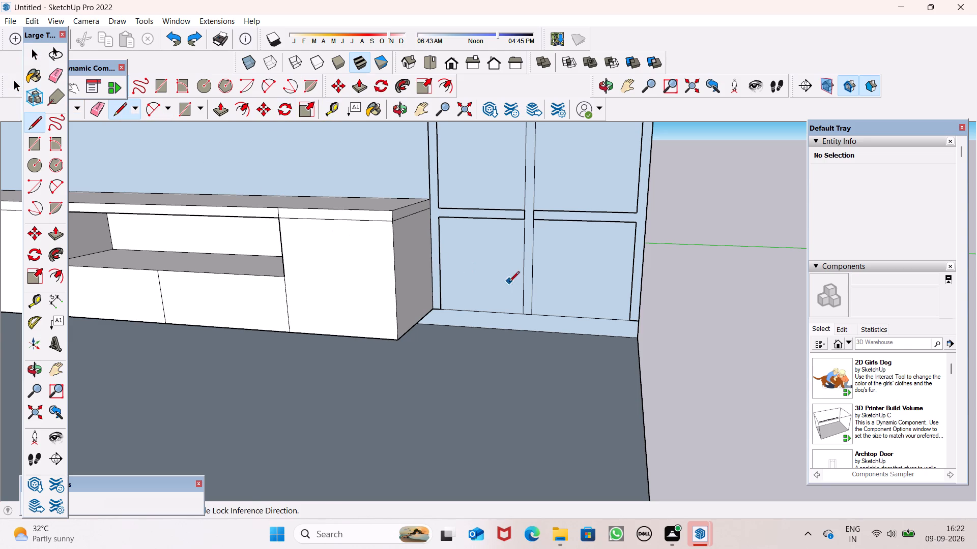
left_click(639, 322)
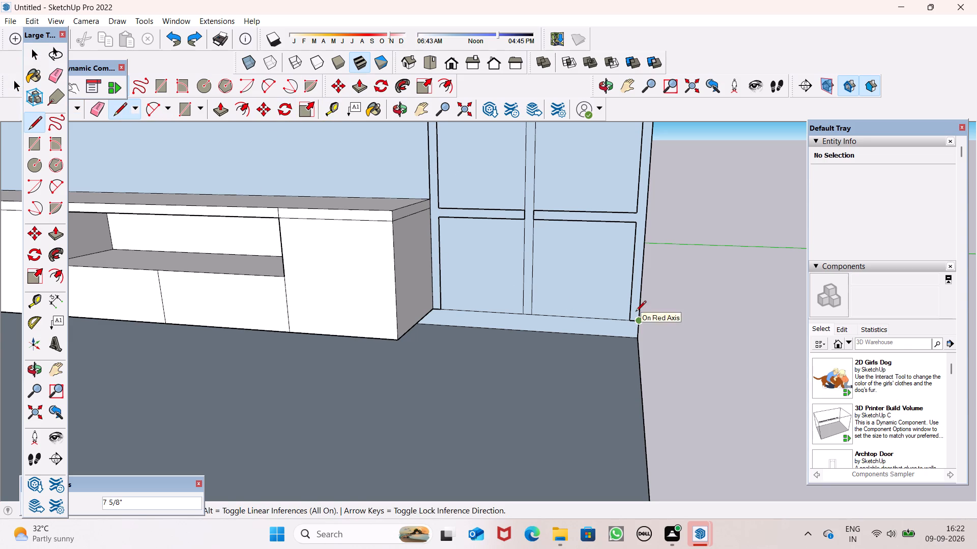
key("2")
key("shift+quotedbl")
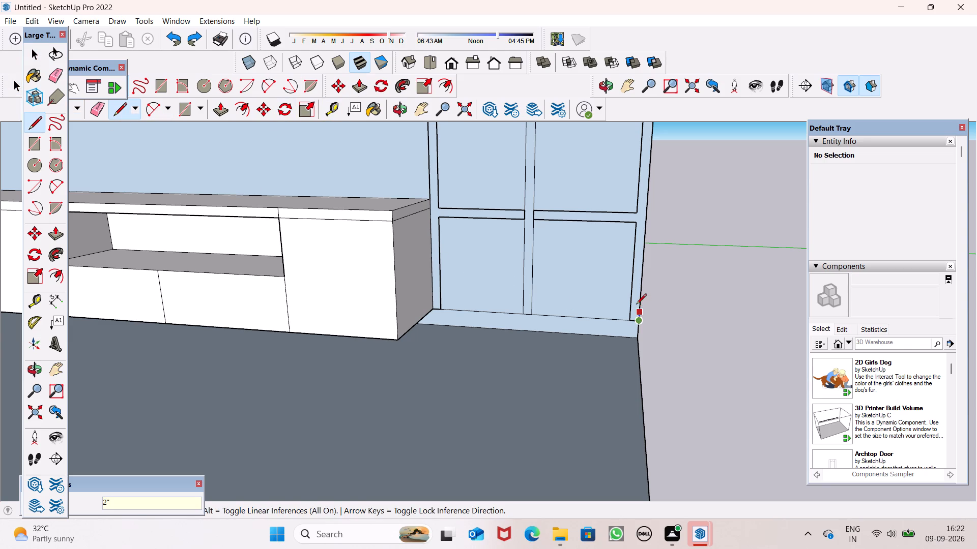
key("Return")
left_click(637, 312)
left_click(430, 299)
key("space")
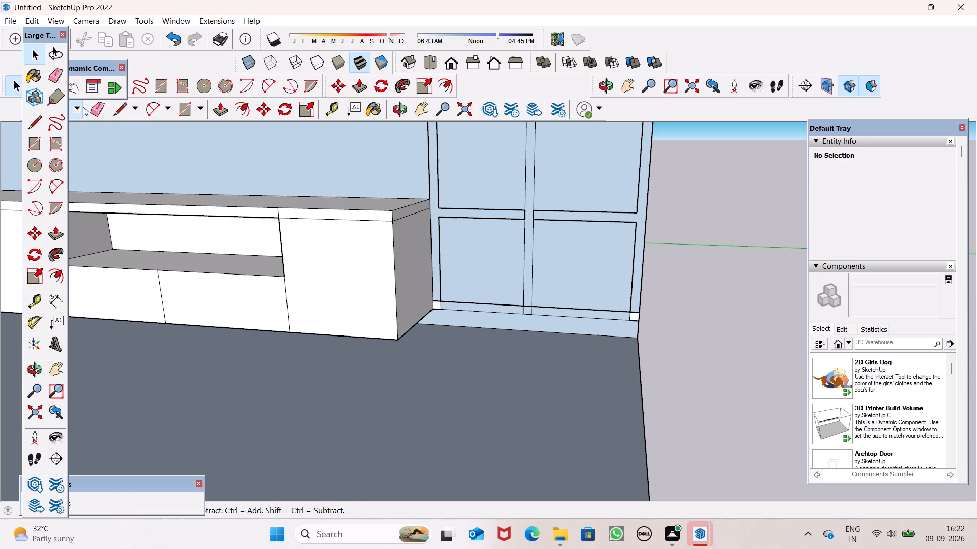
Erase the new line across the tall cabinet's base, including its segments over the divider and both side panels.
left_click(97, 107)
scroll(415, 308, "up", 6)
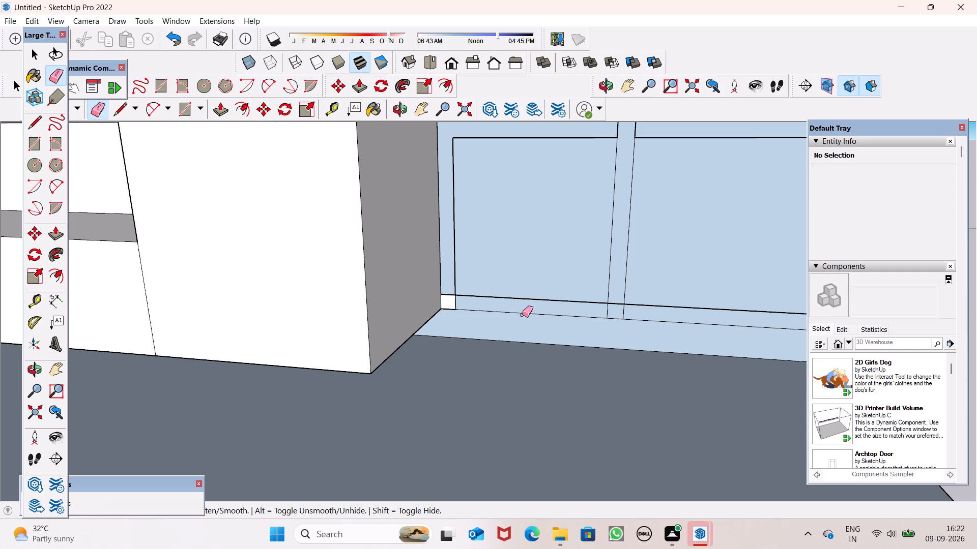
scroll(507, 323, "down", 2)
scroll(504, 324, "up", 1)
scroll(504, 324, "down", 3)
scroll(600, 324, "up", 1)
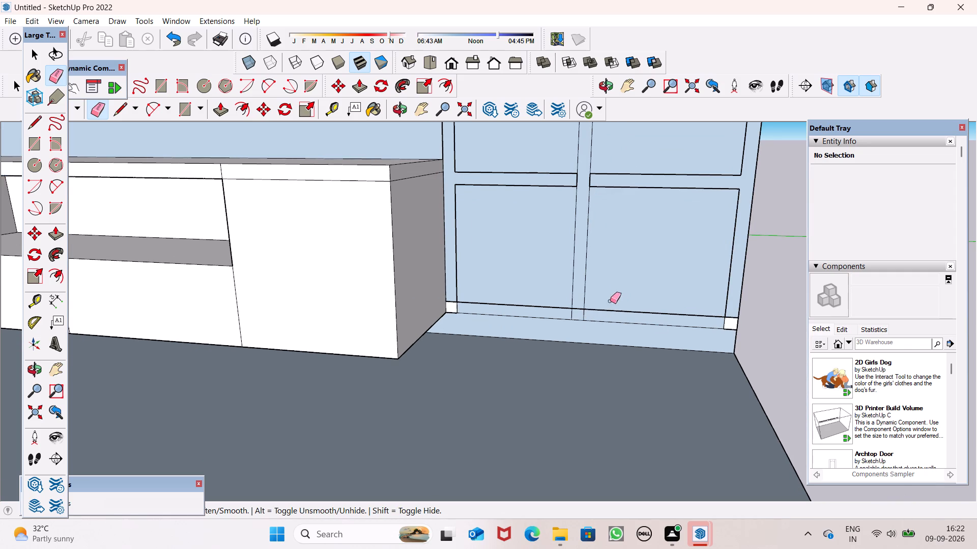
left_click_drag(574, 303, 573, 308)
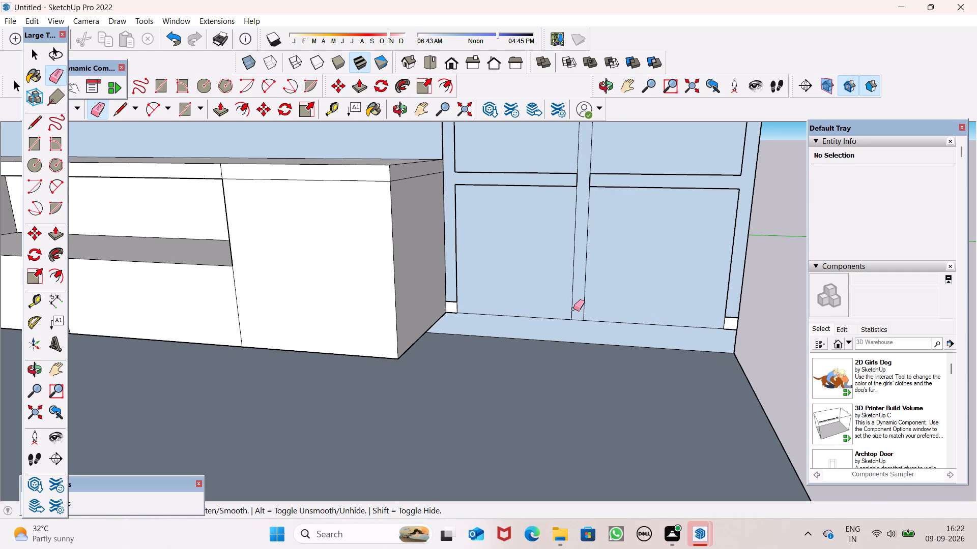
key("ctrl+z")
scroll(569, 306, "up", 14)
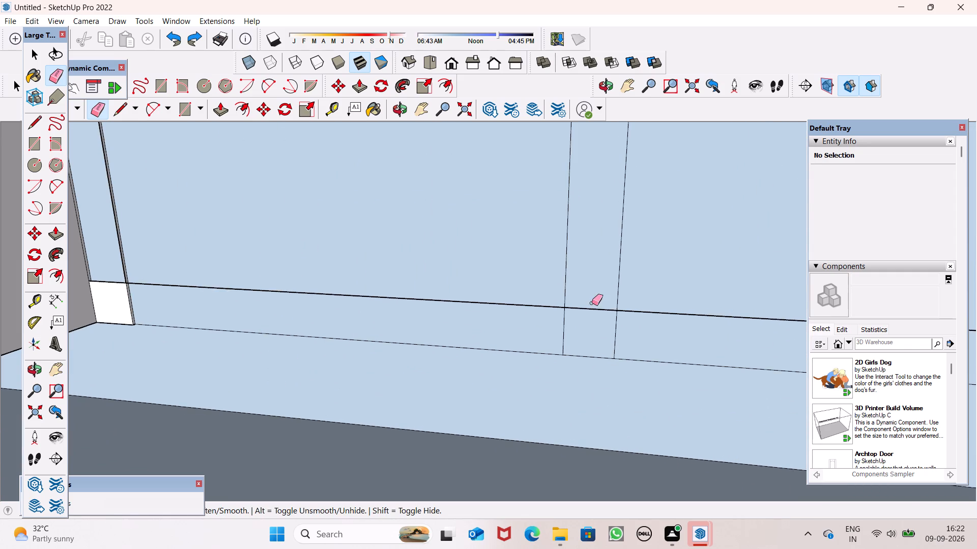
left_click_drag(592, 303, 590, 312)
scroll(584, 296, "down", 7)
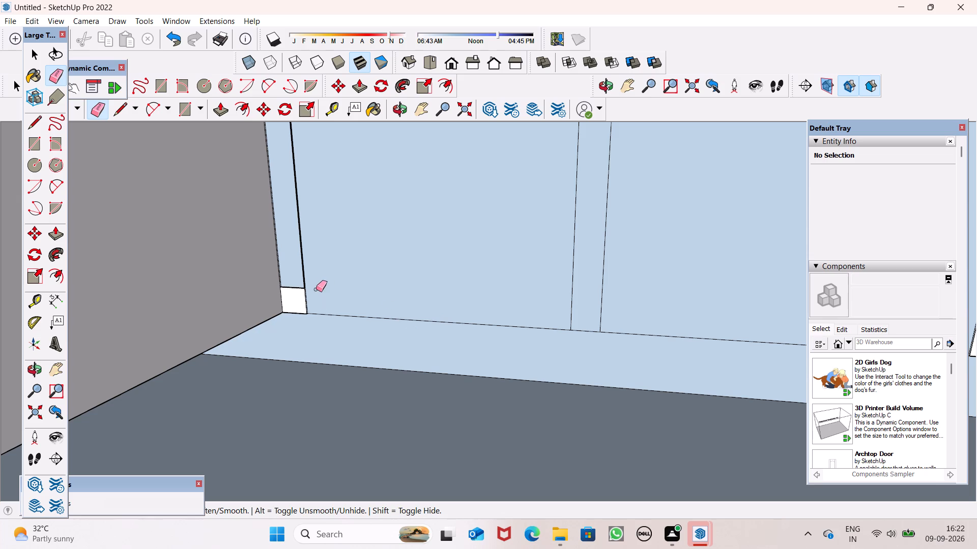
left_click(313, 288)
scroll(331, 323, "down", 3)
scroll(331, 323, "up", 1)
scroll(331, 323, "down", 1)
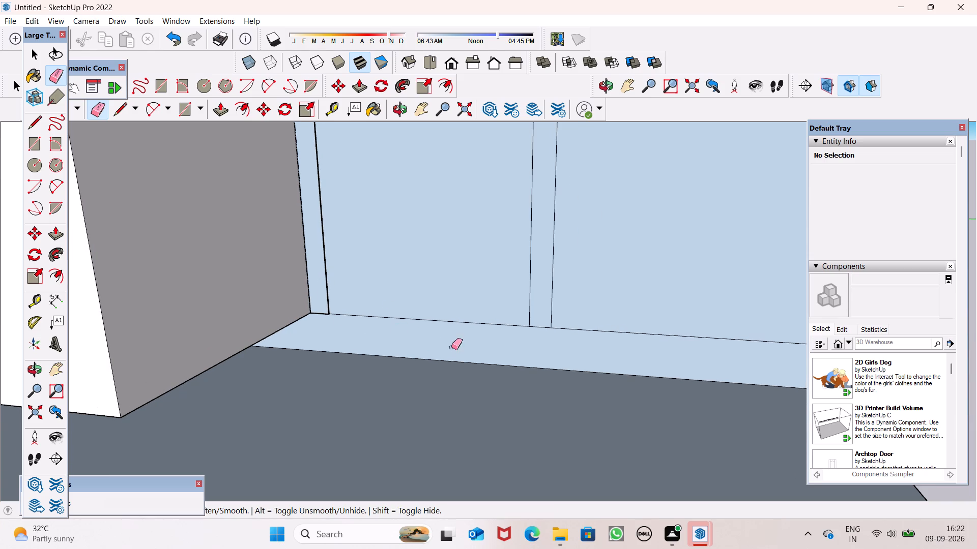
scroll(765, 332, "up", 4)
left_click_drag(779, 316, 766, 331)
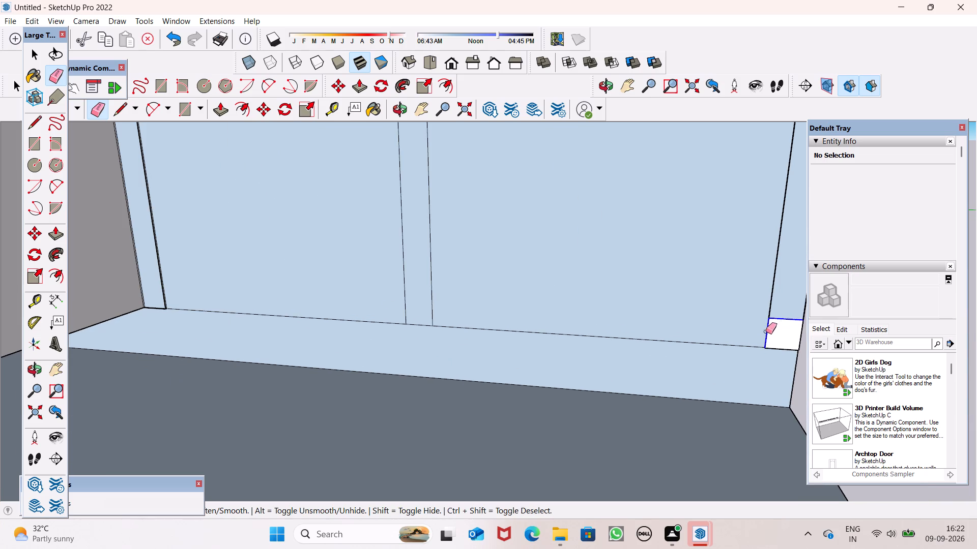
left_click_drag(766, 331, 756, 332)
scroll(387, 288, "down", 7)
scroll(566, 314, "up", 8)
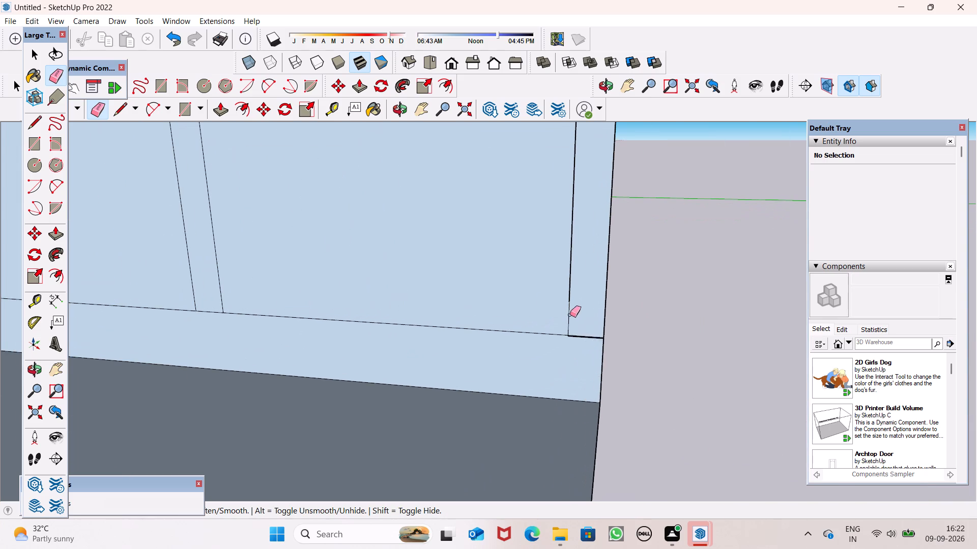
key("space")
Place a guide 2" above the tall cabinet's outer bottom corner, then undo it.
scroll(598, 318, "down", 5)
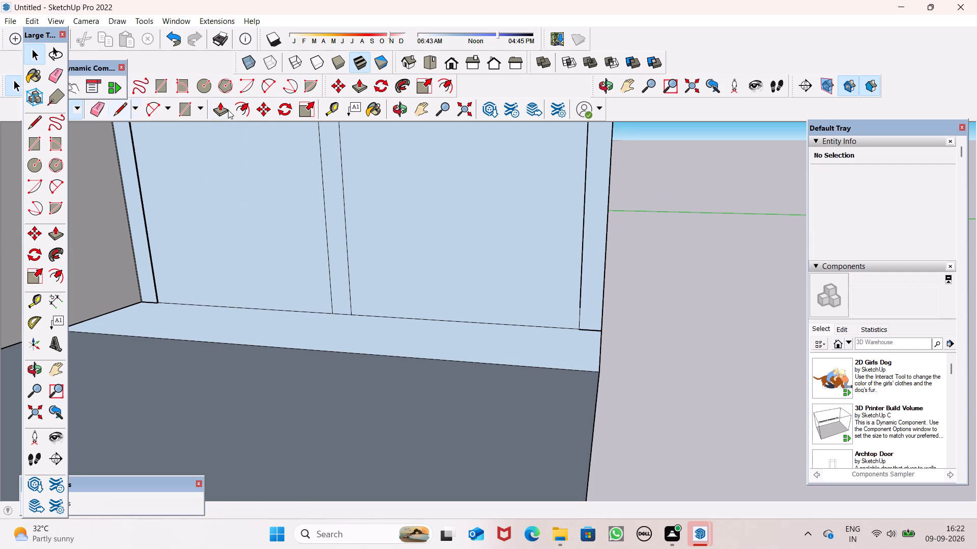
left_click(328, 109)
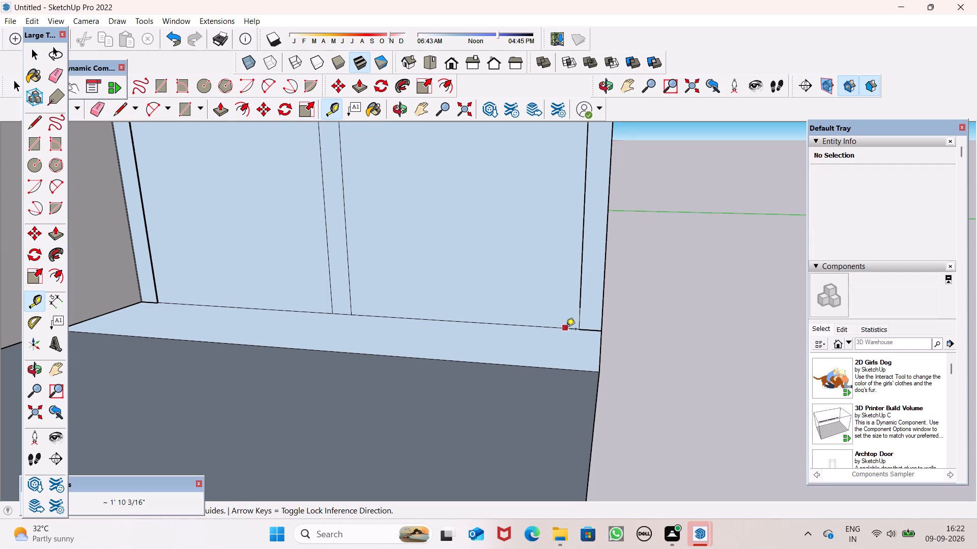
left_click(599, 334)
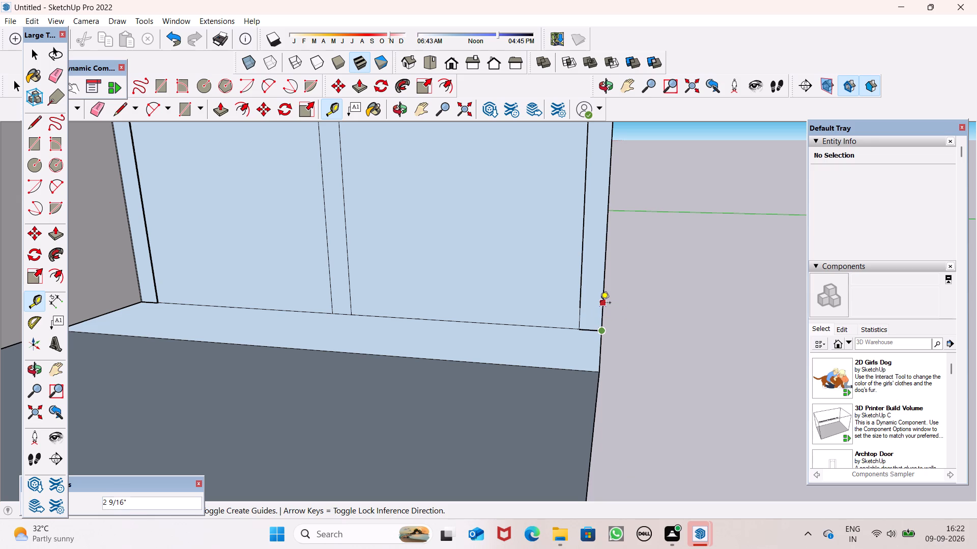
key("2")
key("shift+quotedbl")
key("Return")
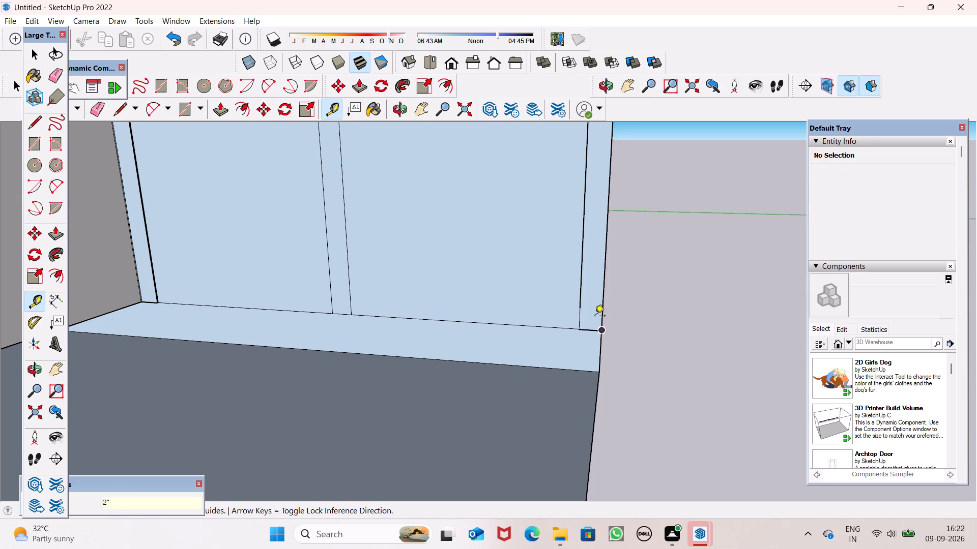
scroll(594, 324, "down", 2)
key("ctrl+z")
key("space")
Place a guide point 2" above the tall cabinet's outer bottom corner, along the side panel's outer edge.
scroll(663, 344, "down", 3)
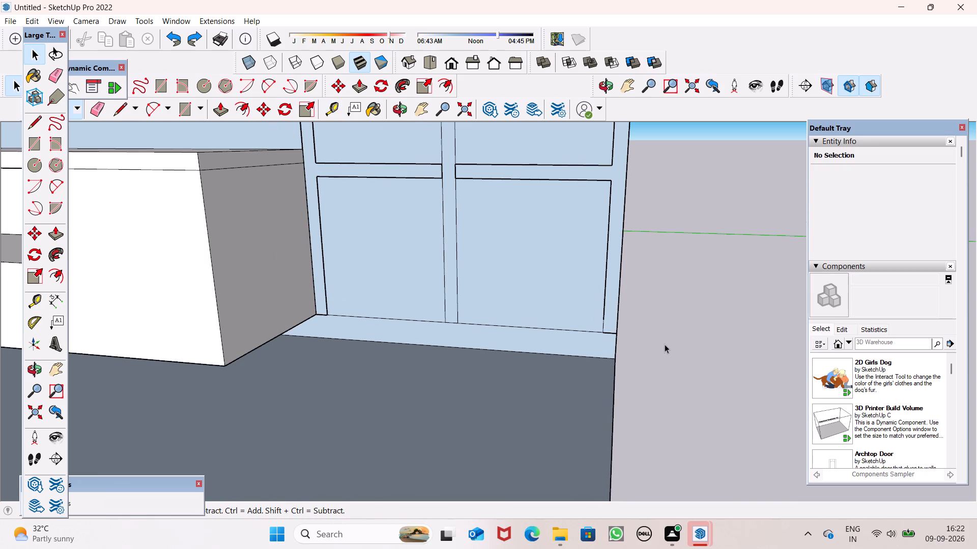
scroll(714, 347, "down", 3)
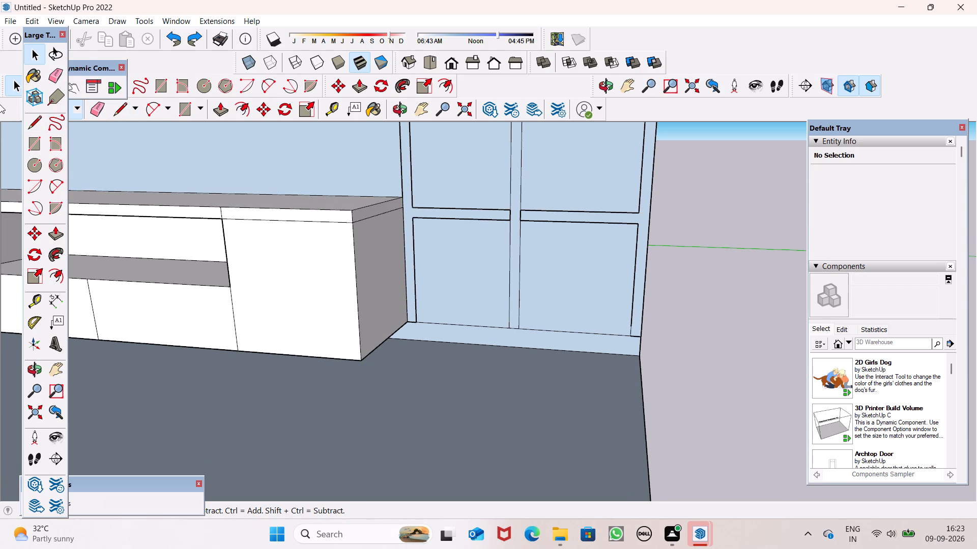
scroll(59, 123, "down", 2)
scroll(615, 287, "up", 3)
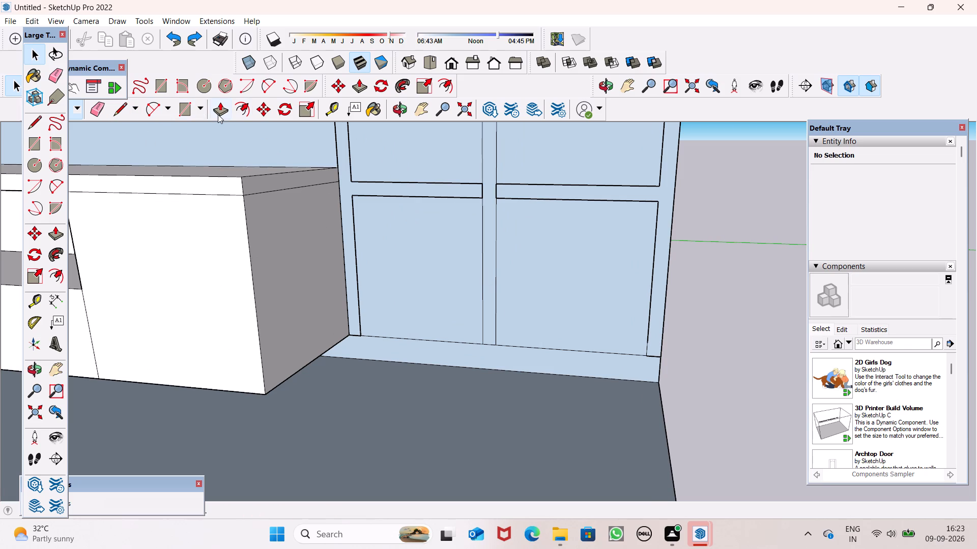
scroll(551, 345, "down", 4)
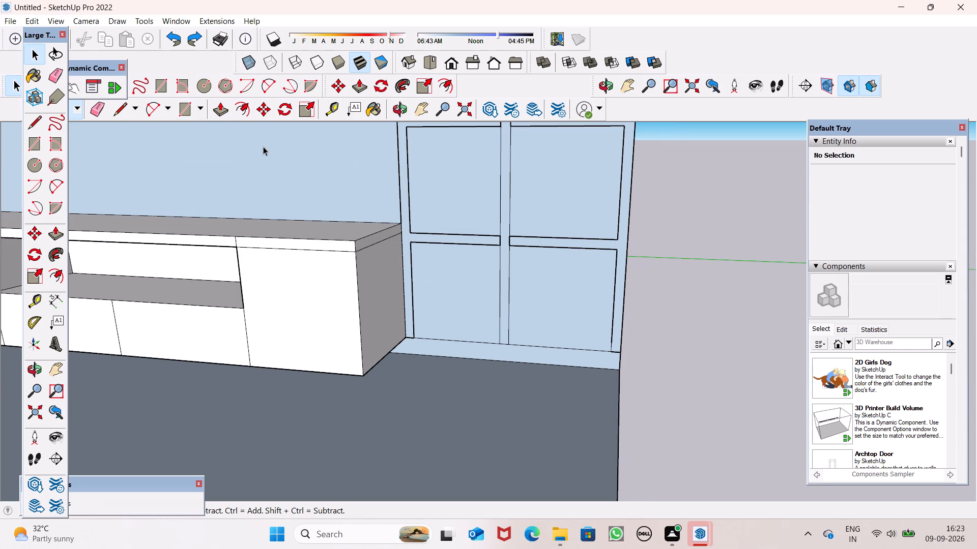
left_click(338, 108)
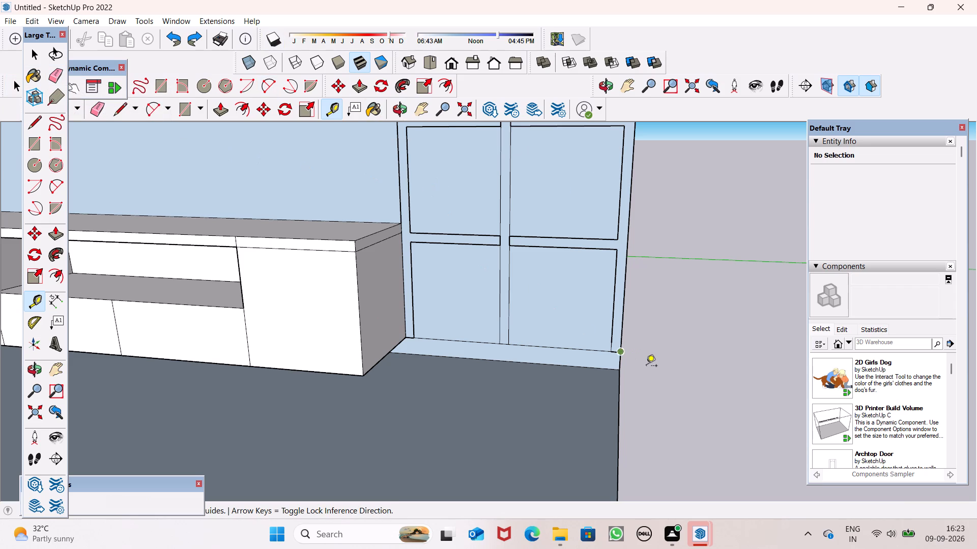
scroll(644, 362, "up", 10)
left_click_drag(606, 348, 593, 358)
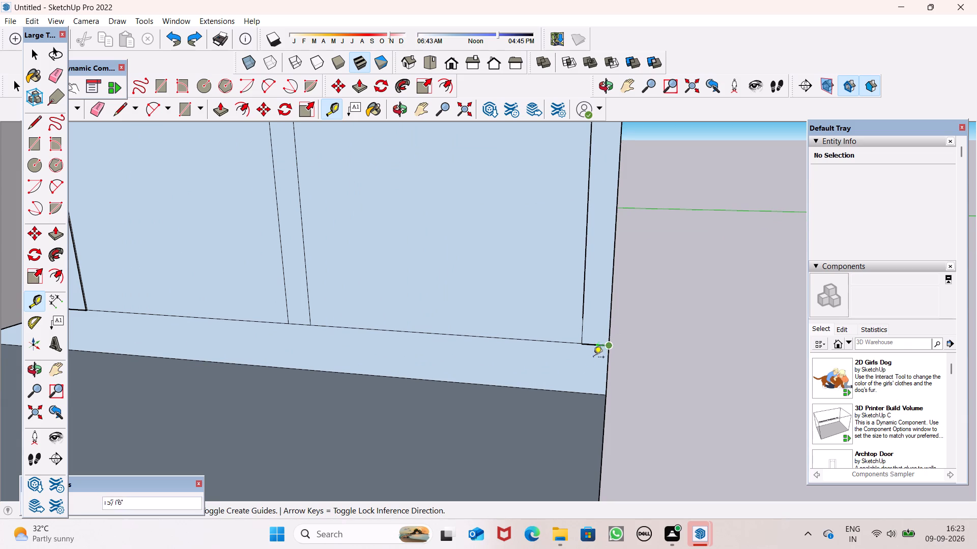
left_click_drag(593, 358, 609, 293)
left_click_drag(609, 293, 615, 283)
key("2")
key("shift+quotedbl")
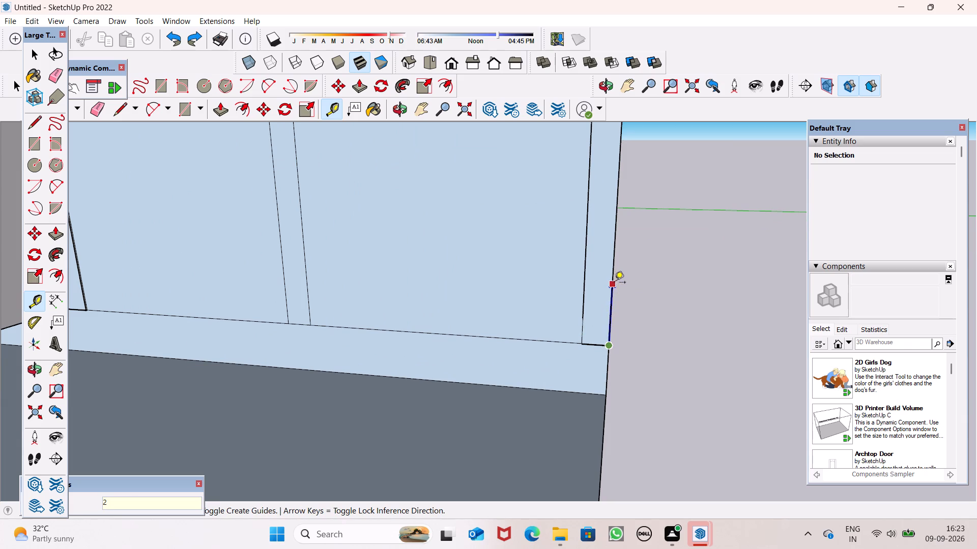
left_click_drag(615, 283, 615, 283)
key("Return")
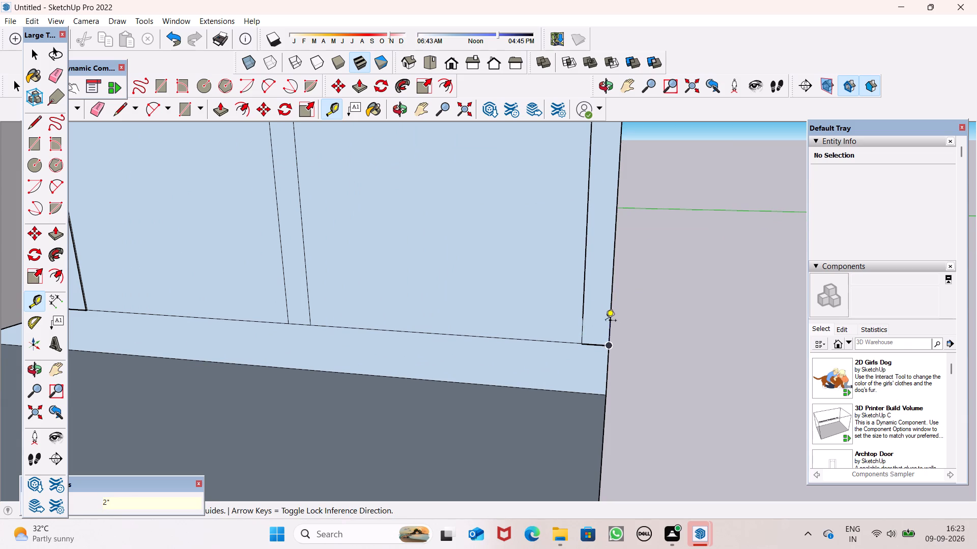
key("space")
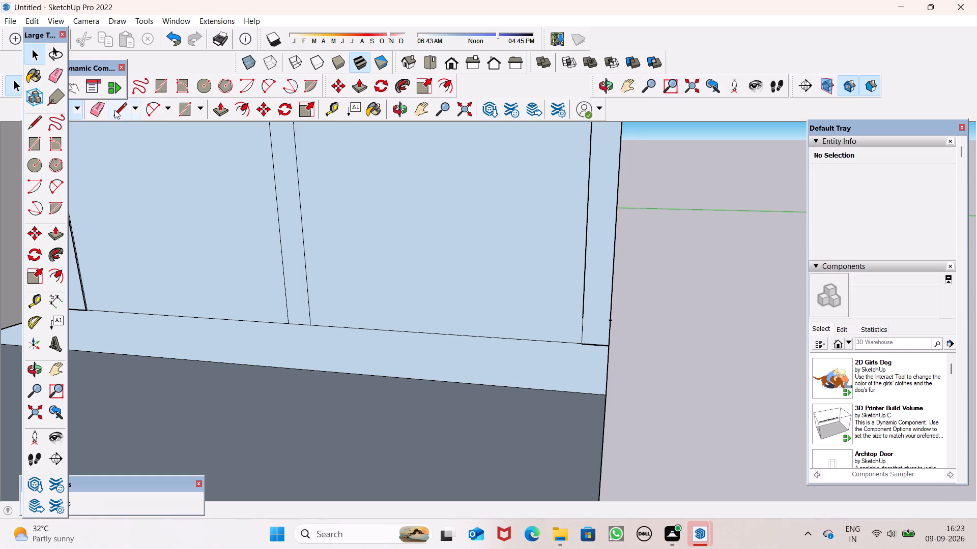
Draw a 4' horizontal line from the 2" guide point across the base to the tall cabinet's opposite side.
left_click(114, 109)
left_click_drag(609, 321, 597, 321)
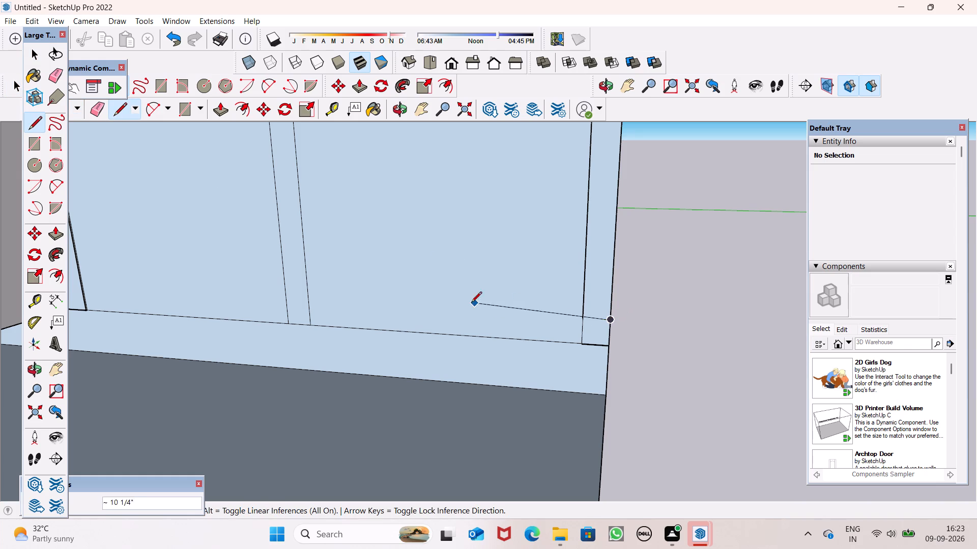
left_click(68, 279)
scroll(233, 271, "down", 8)
scroll(141, 269, "up", 7)
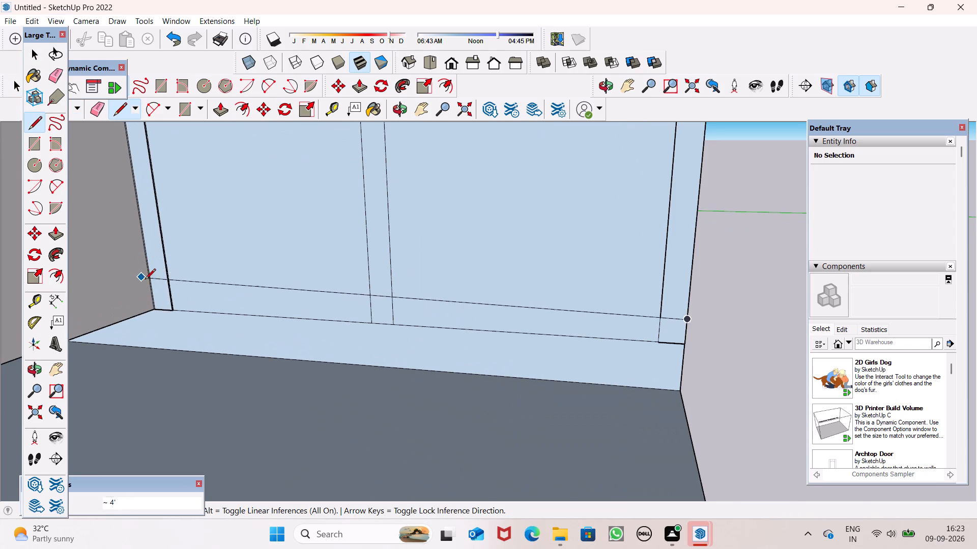
left_click(150, 282)
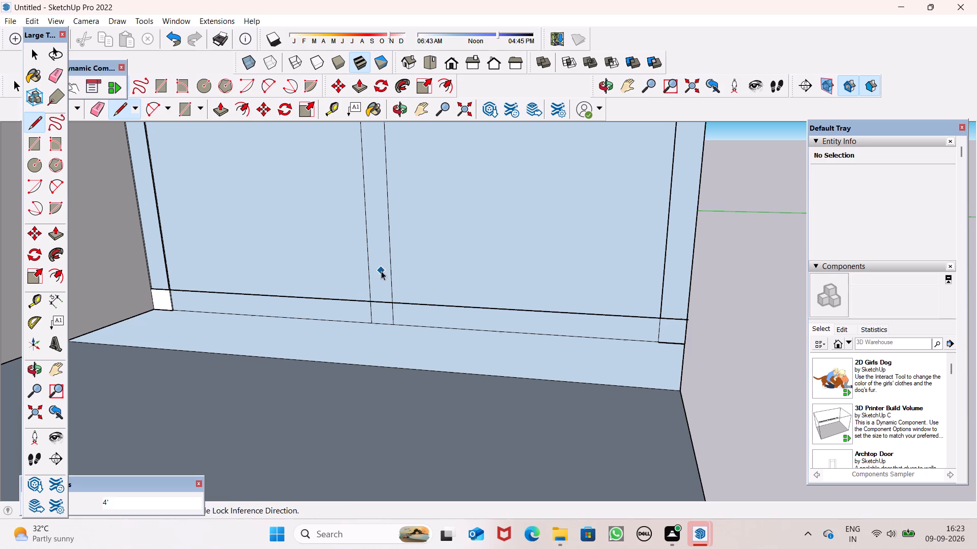
key("space")
key("space")
Inspect the new line across the tall cabinet's base where it meets the side panels and the divider.
middle_click_drag(401, 326, 453, 255)
scroll(453, 255, "up", 1)
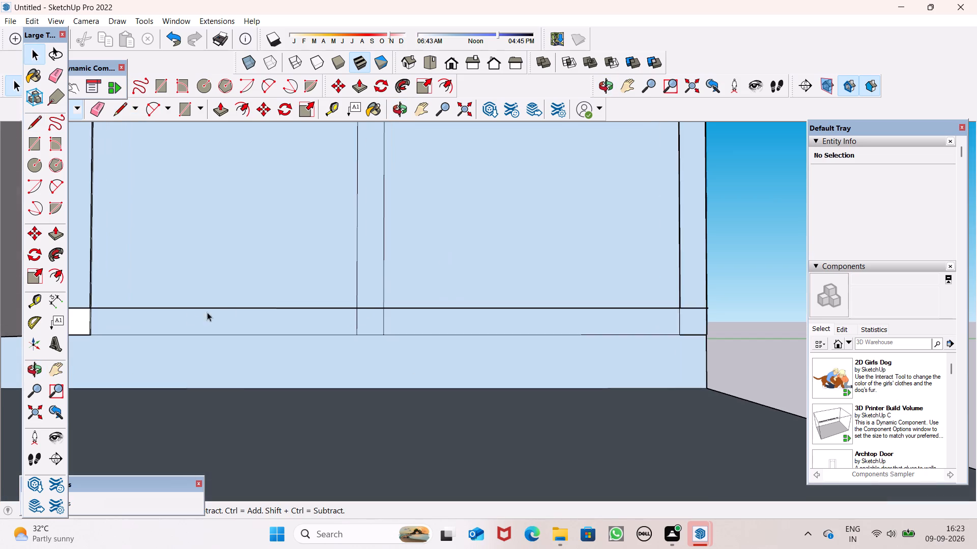
scroll(186, 314, "up", 1)
scroll(347, 254, "down", 6)
scroll(360, 254, "up", 1)
scroll(360, 260, "down", 3)
scroll(246, 287, "up", 8)
scroll(206, 276, "up", 2)
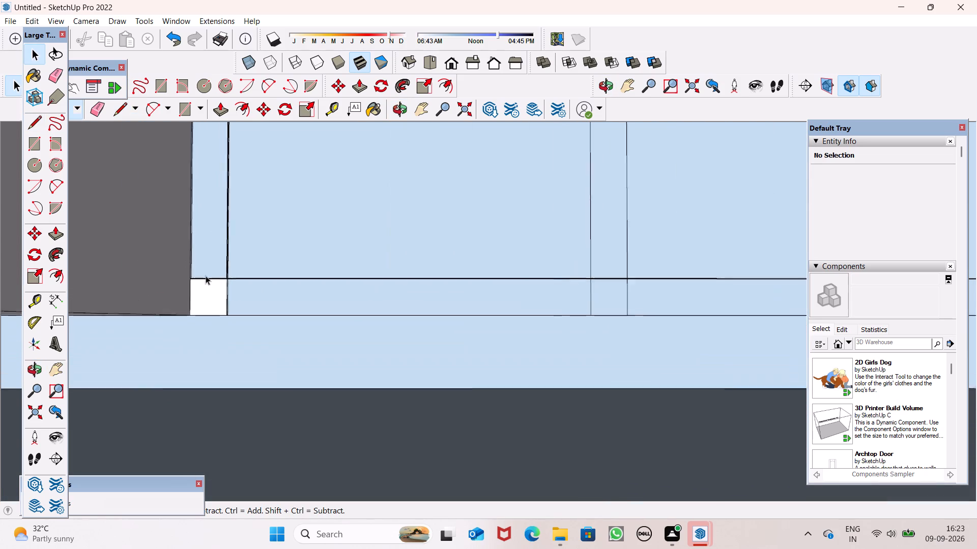
scroll(206, 276, "up", 13)
middle_click_drag(243, 307, 97, 350)
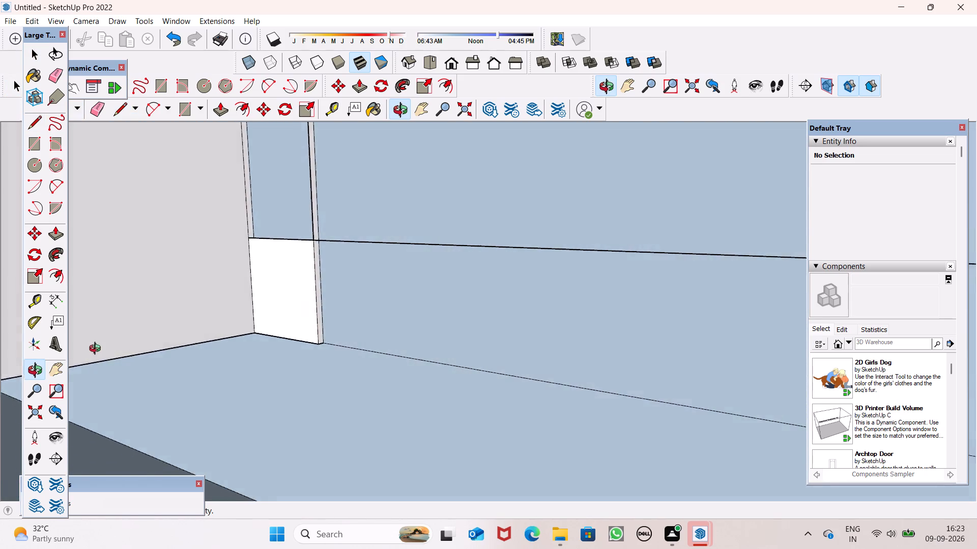
middle_click_drag(97, 350, 38, 333)
scroll(427, 280, "down", 11)
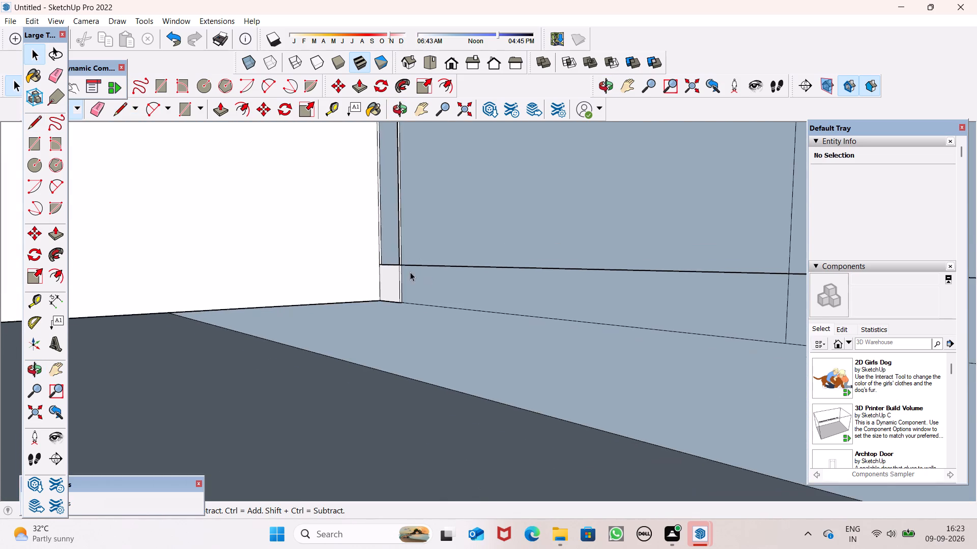
scroll(410, 268, "down", 5)
scroll(467, 261, "down", 7)
scroll(660, 267, "up", 4)
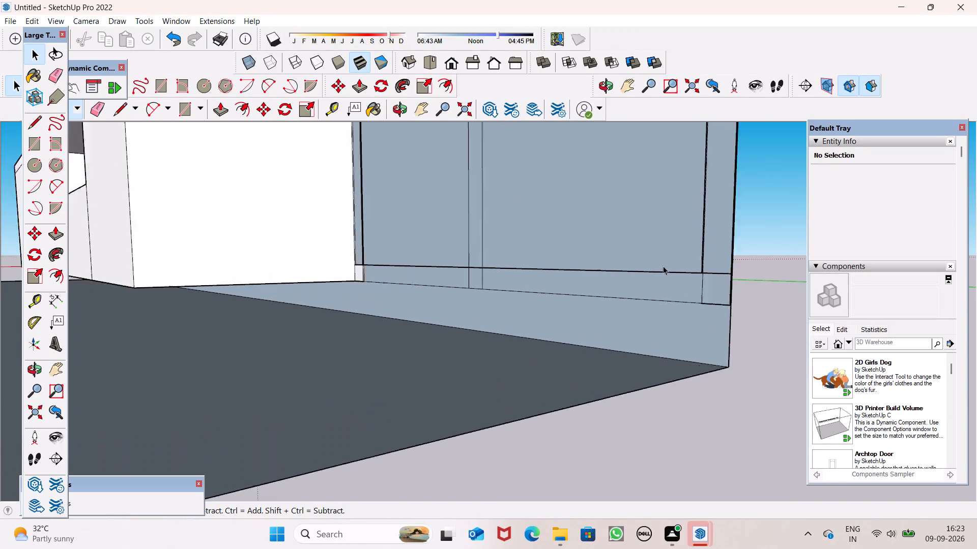
scroll(663, 266, "up", 4)
scroll(717, 270, "up", 12)
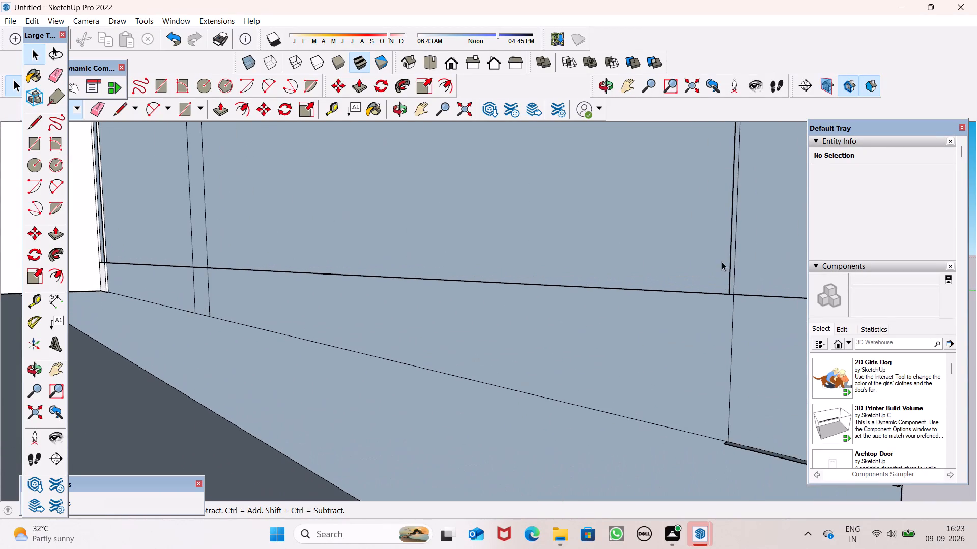
scroll(722, 261, "down", 5)
middle_click_drag(733, 277, 741, 301)
scroll(693, 241, "down", 16)
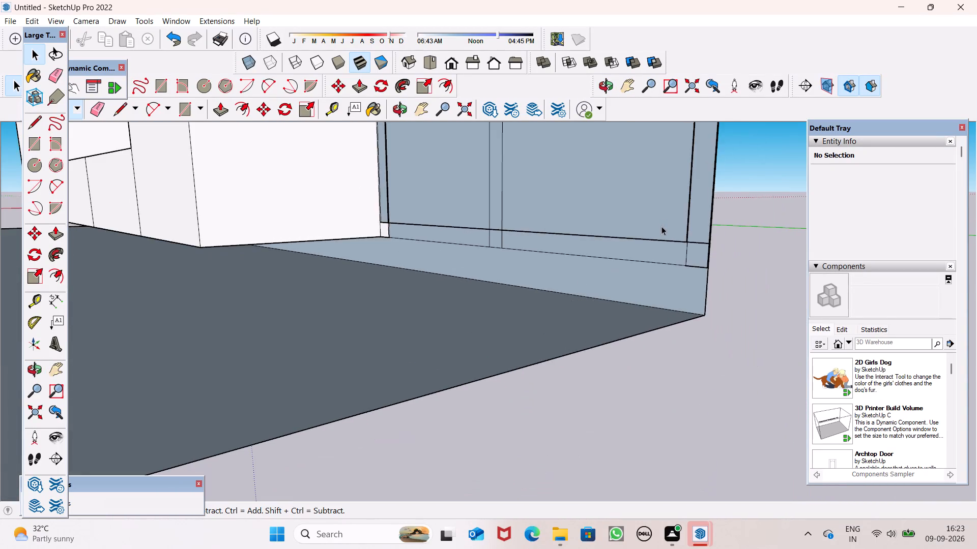
scroll(662, 226, "down", 20)
scroll(662, 226, "down", 4)
scroll(663, 234, "up", 1)
middle_click_drag(660, 238, 754, 247)
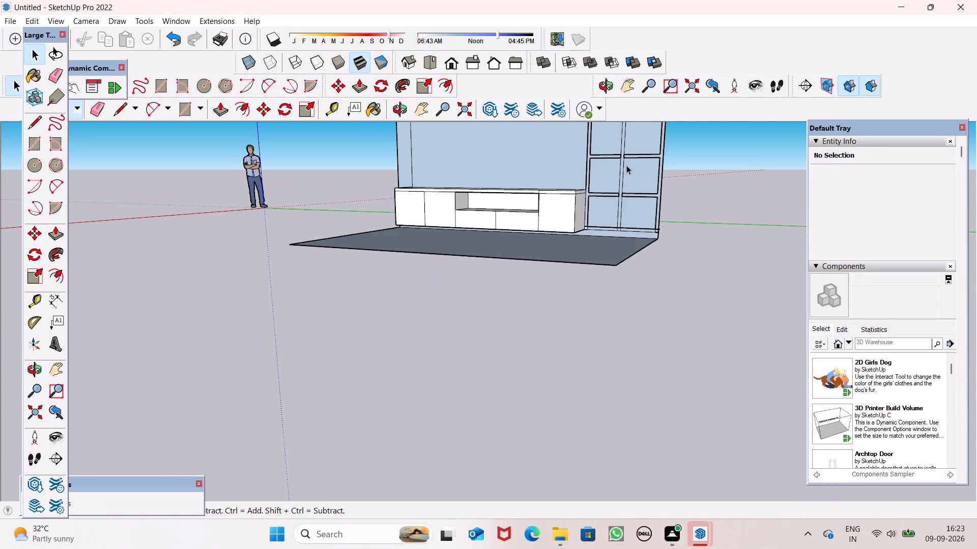
scroll(611, 163, "up", 8)
scroll(648, 253, "up", 11)
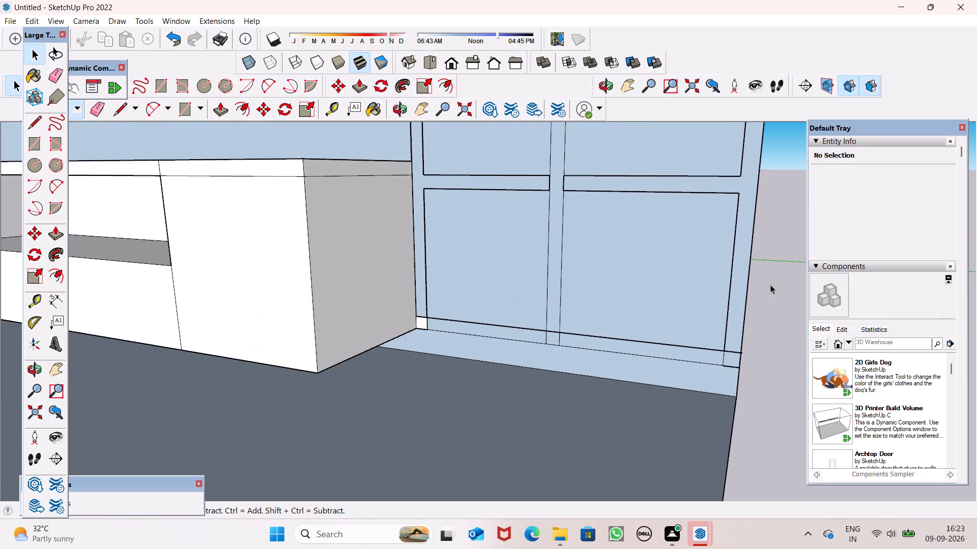
scroll(770, 285, "up", 4)
scroll(761, 292, "down", 4)
scroll(723, 297, "up", 6)
scroll(627, 300, "down", 3)
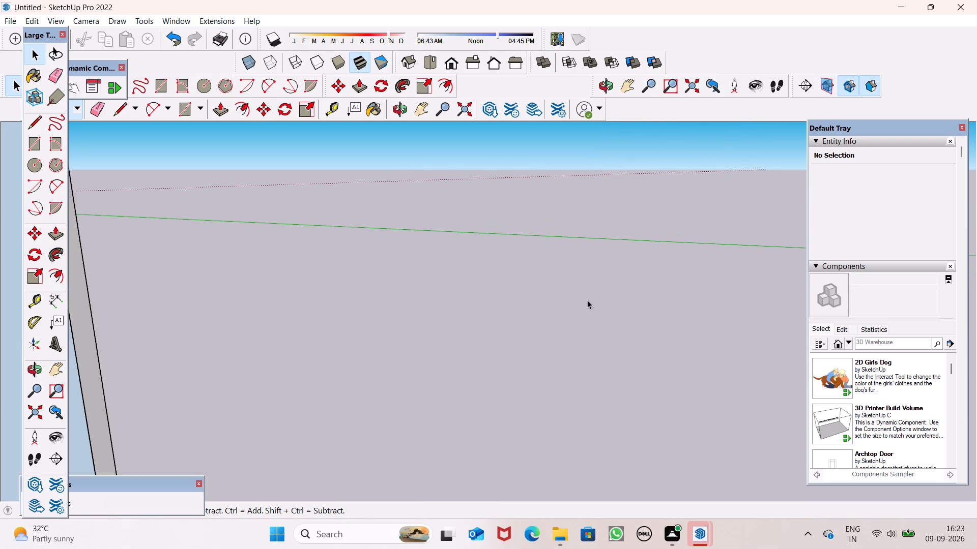
scroll(595, 307, "down", 6)
scroll(557, 293, "up", 13)
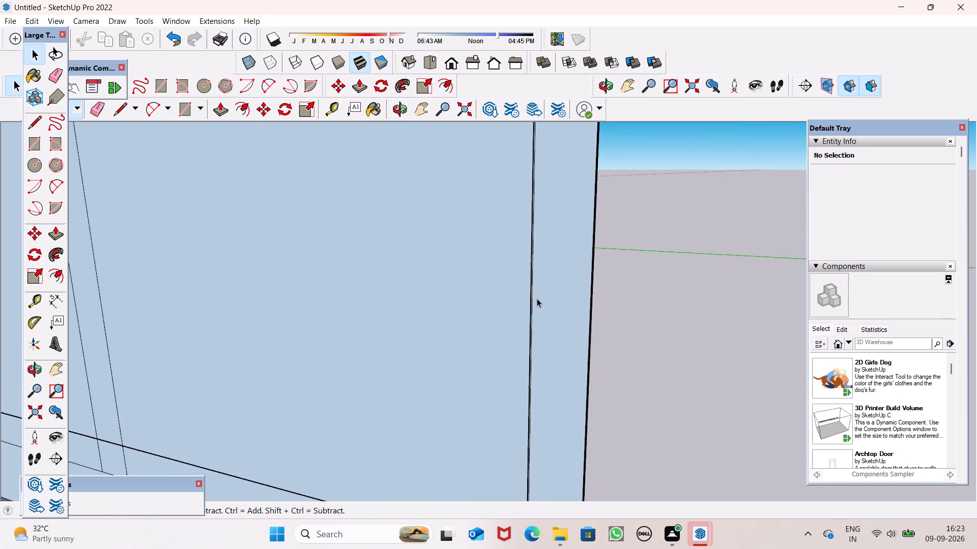
scroll(537, 298, "up", 4)
scroll(575, 276, "down", 6)
scroll(659, 246, "down", 14)
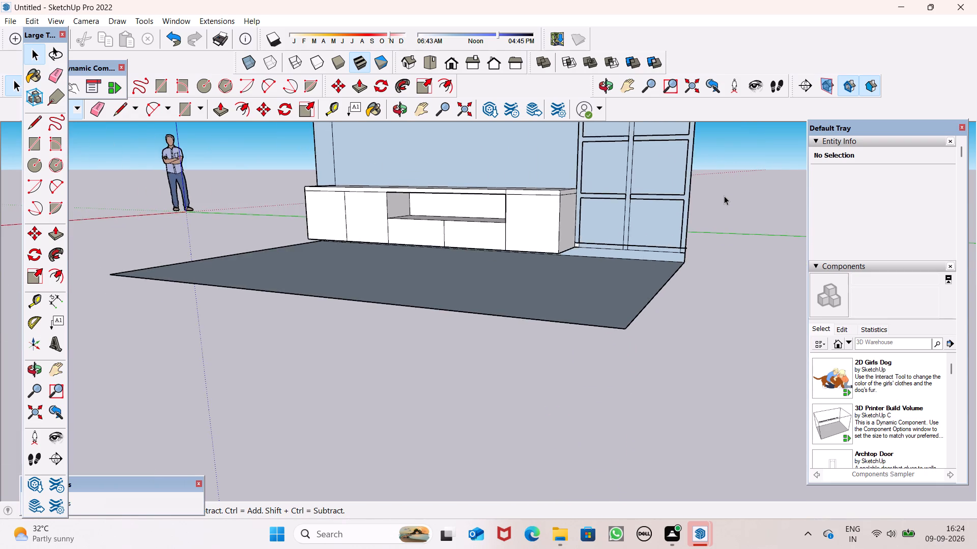
scroll(662, 221, "down", 14)
scroll(621, 147, "up", 7)
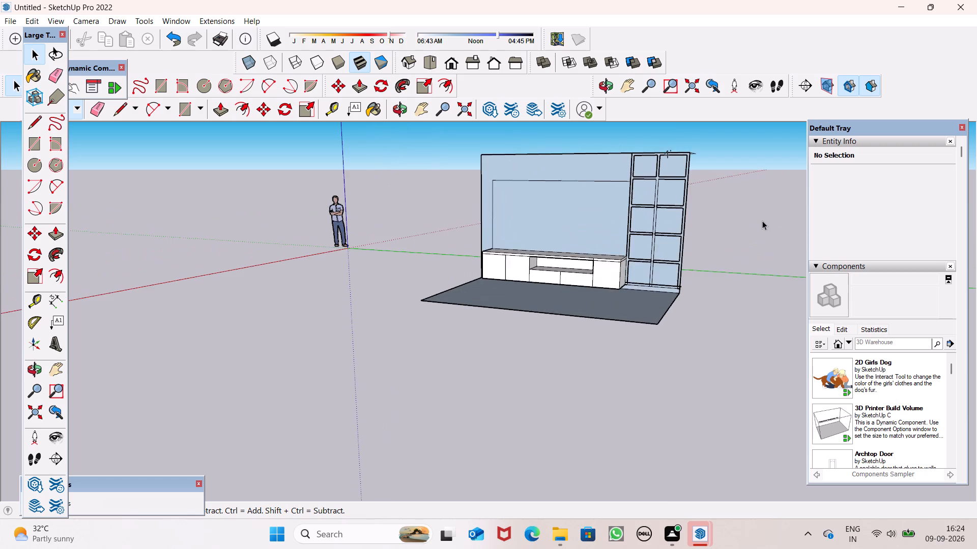
scroll(762, 220, "up", 5)
scroll(598, 259, "up", 6)
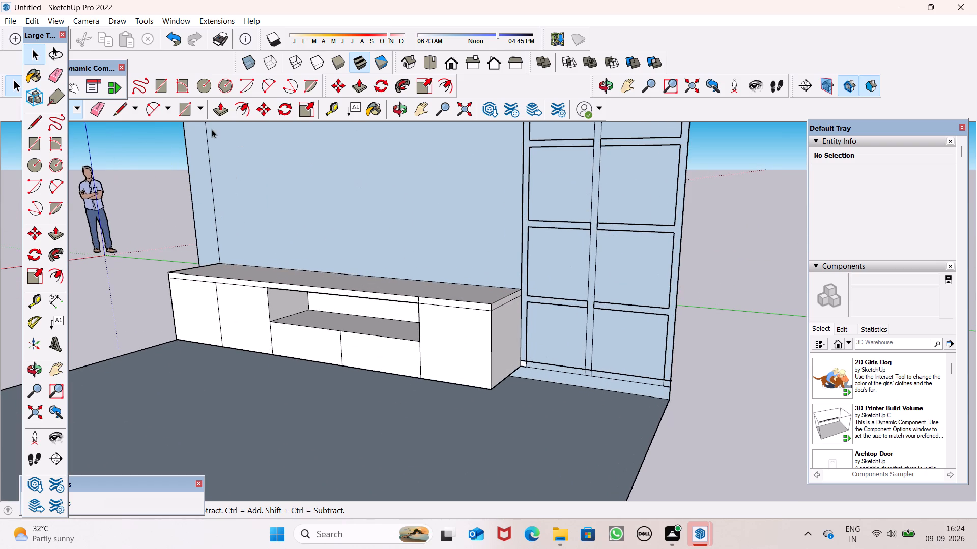
Erase the new line's segment across the side panel beside the low unit, plus that panel's inner edge segment below the line.
left_click(96, 105)
scroll(515, 365, "up", 5)
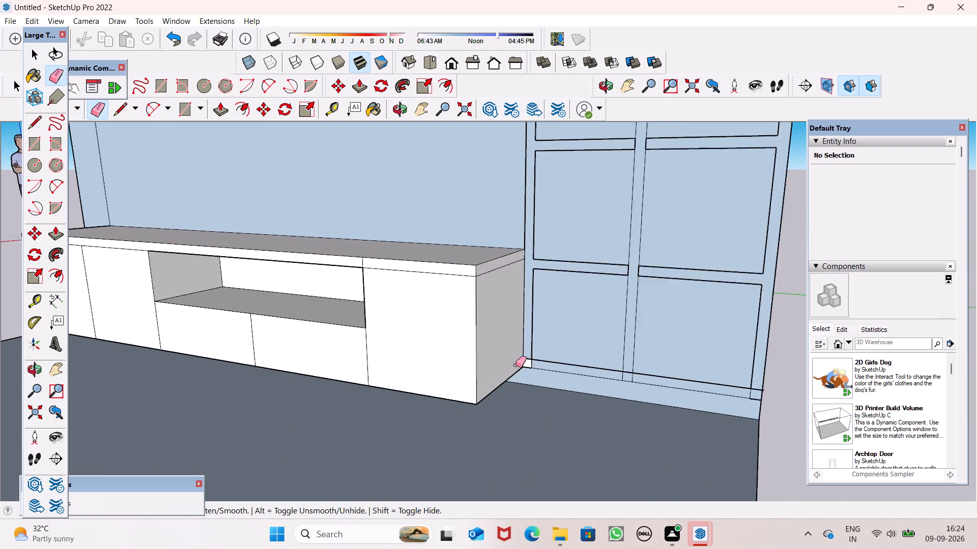
scroll(515, 365, "up", 8)
left_click(525, 352)
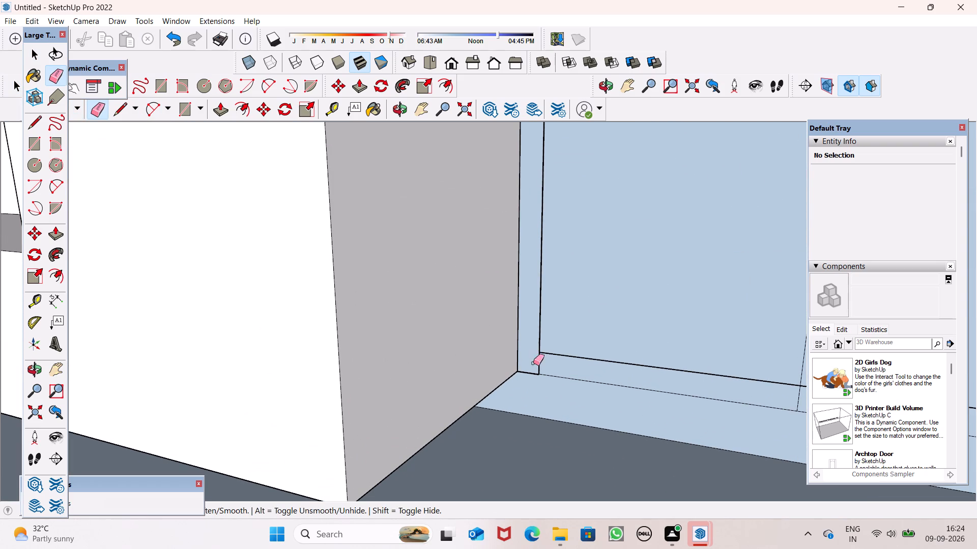
scroll(549, 332, "down", 3)
scroll(564, 362, "up", 3)
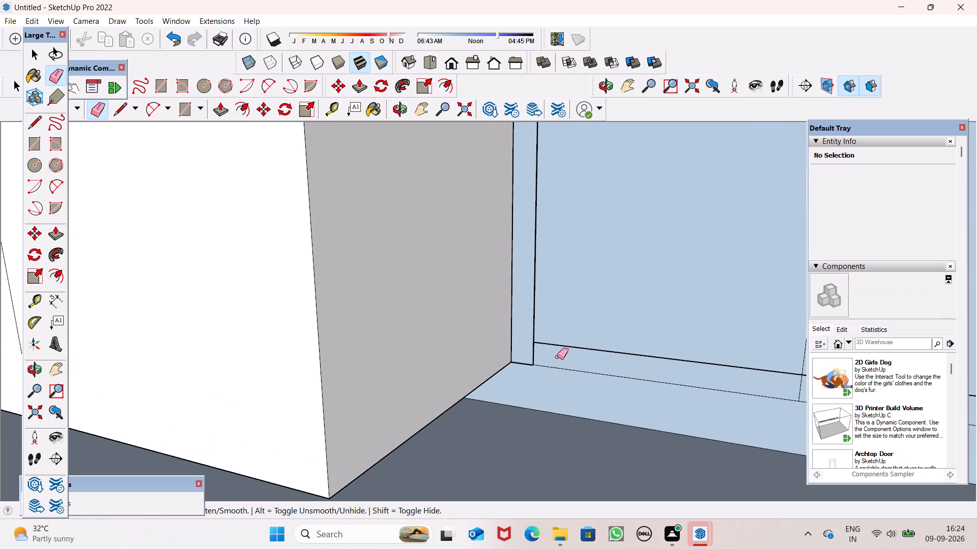
left_click_drag(542, 356, 532, 354)
scroll(495, 319, "down", 7)
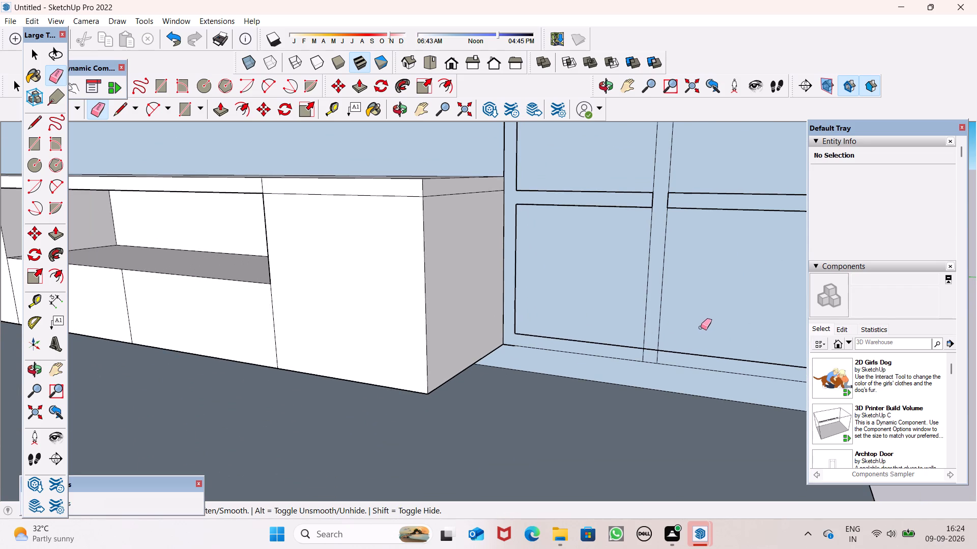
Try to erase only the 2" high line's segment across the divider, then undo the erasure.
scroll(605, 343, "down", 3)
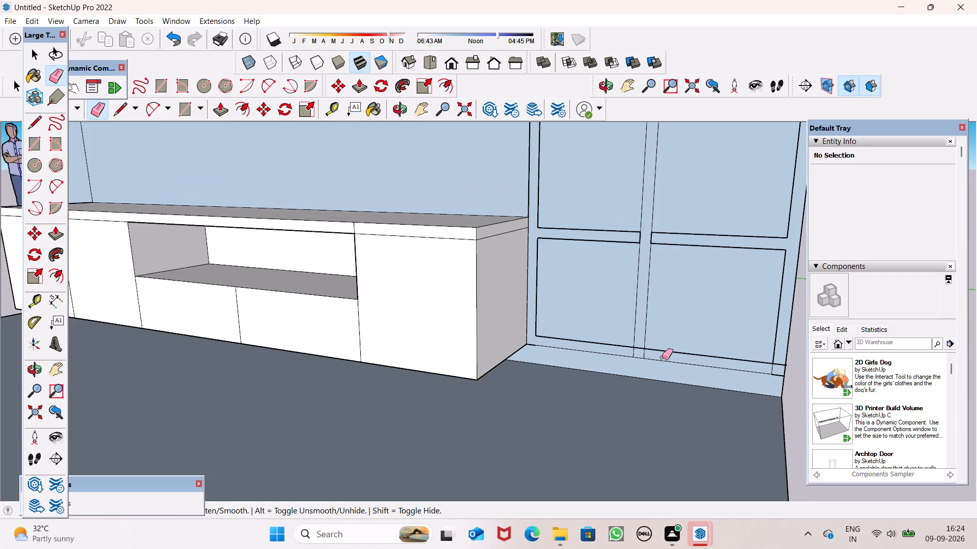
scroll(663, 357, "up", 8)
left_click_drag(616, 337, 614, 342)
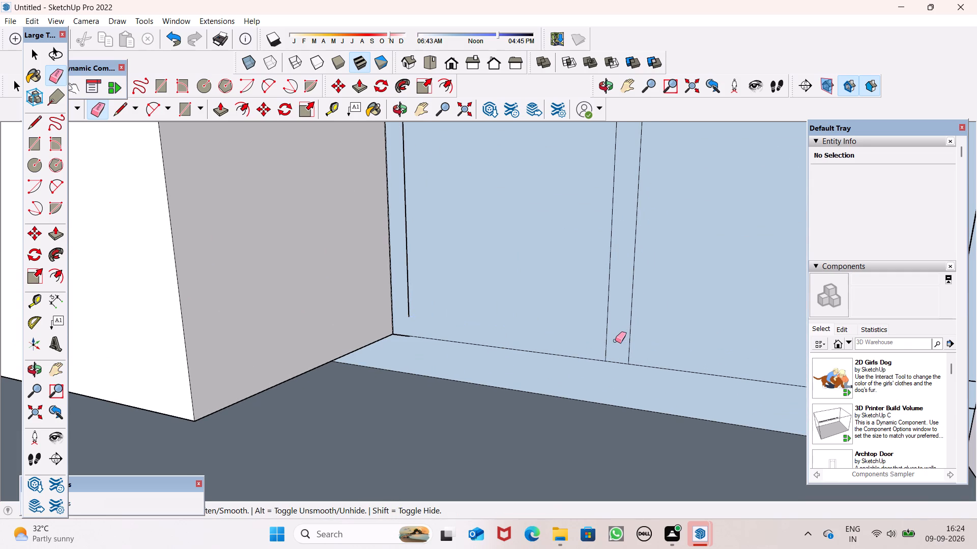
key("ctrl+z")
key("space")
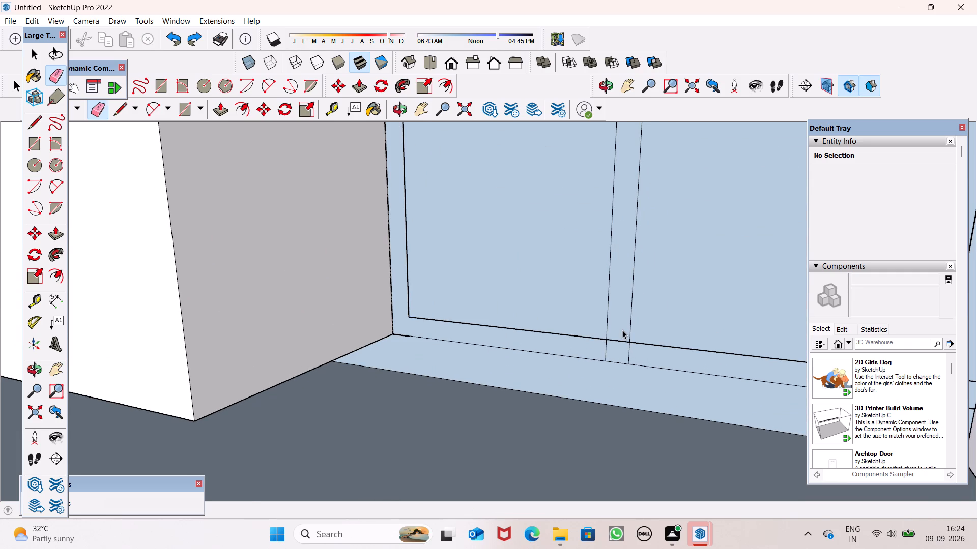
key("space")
Draw a 2" line across the divider along the horizontal line above the base, between the divider's two vertical edges.
scroll(464, 333, "down", 8)
scroll(499, 358, "up", 7)
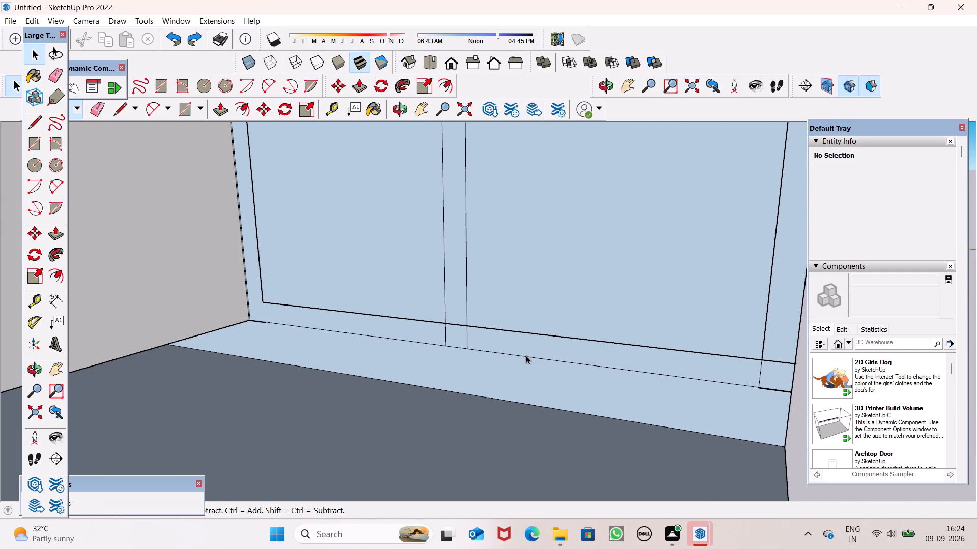
scroll(448, 320, "up", 16)
middle_click_drag(447, 326, 438, 357)
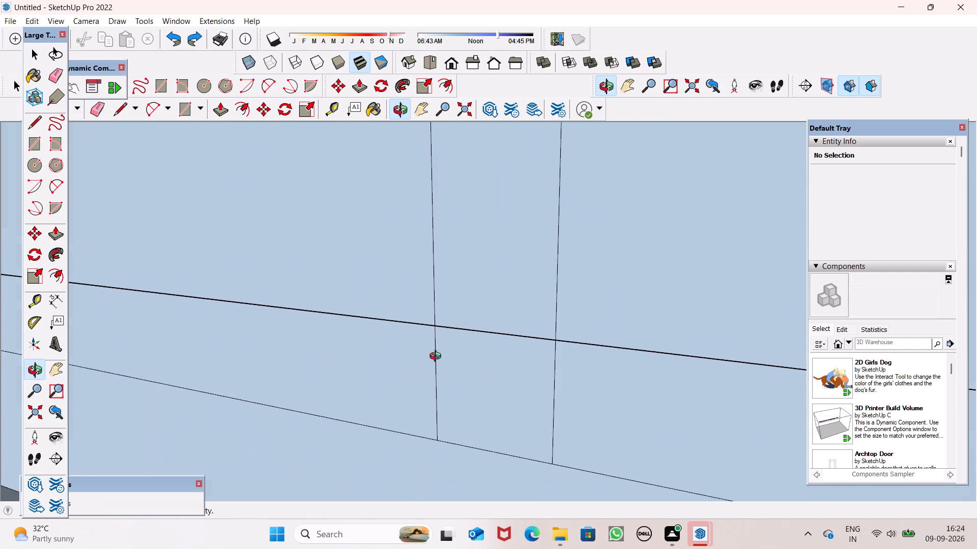
middle_click_drag(438, 357, 471, 311)
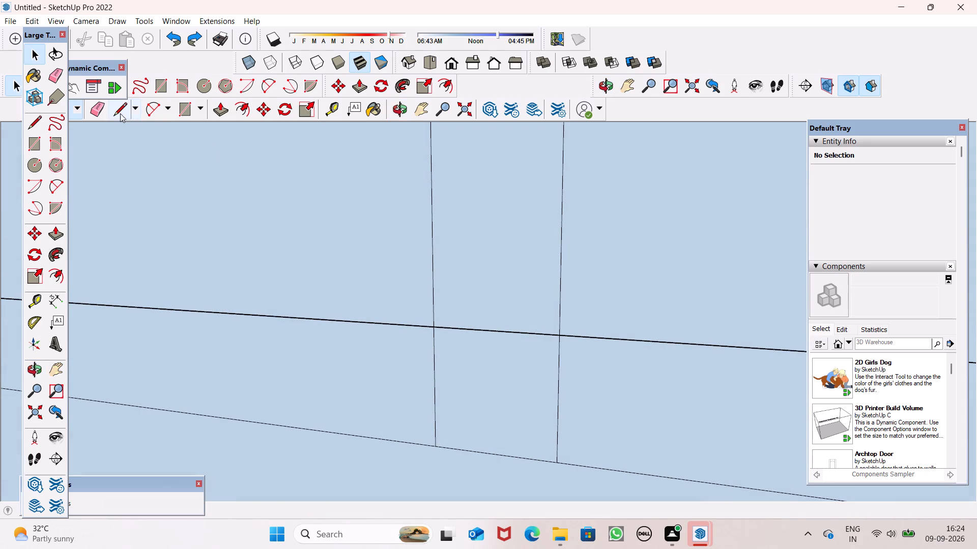
left_click(120, 113)
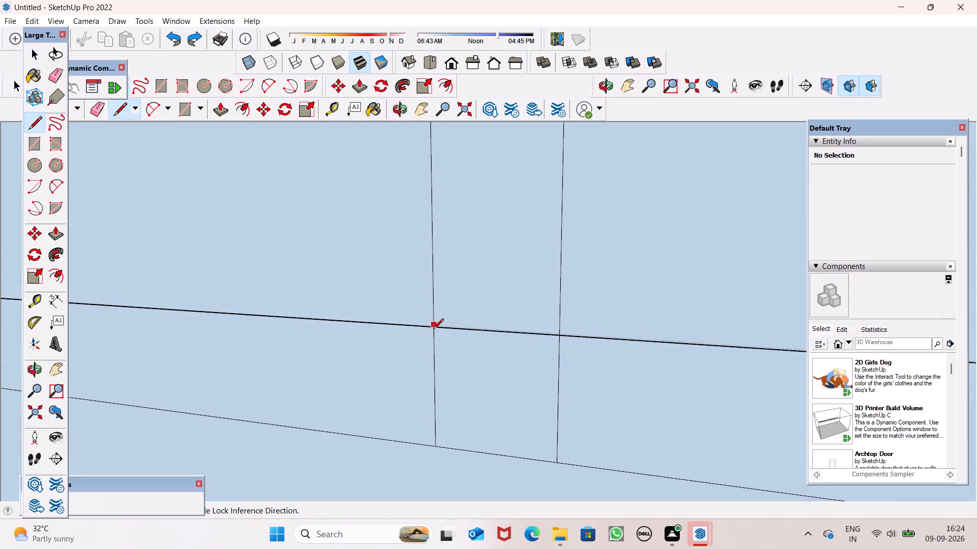
left_click_drag(433, 328, 438, 328)
left_click(560, 335)
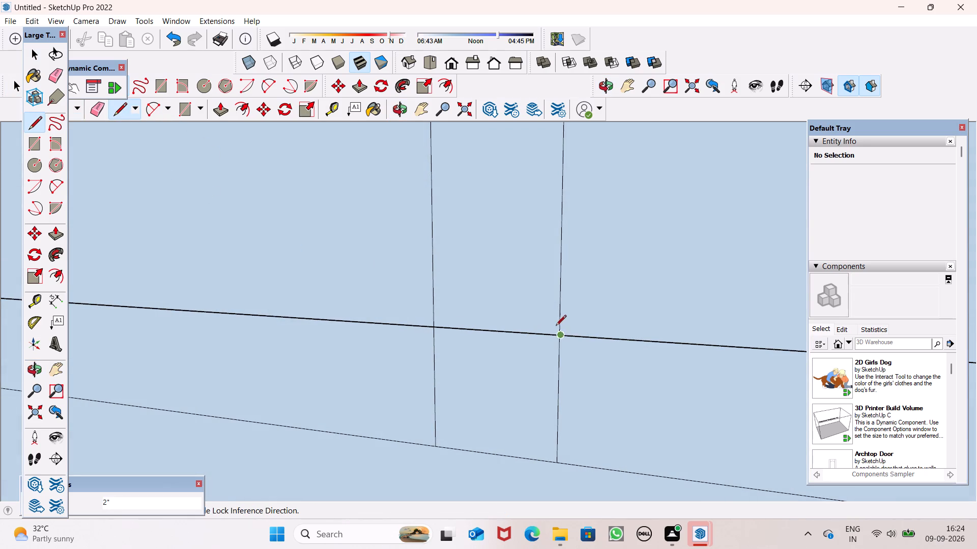
key("space")
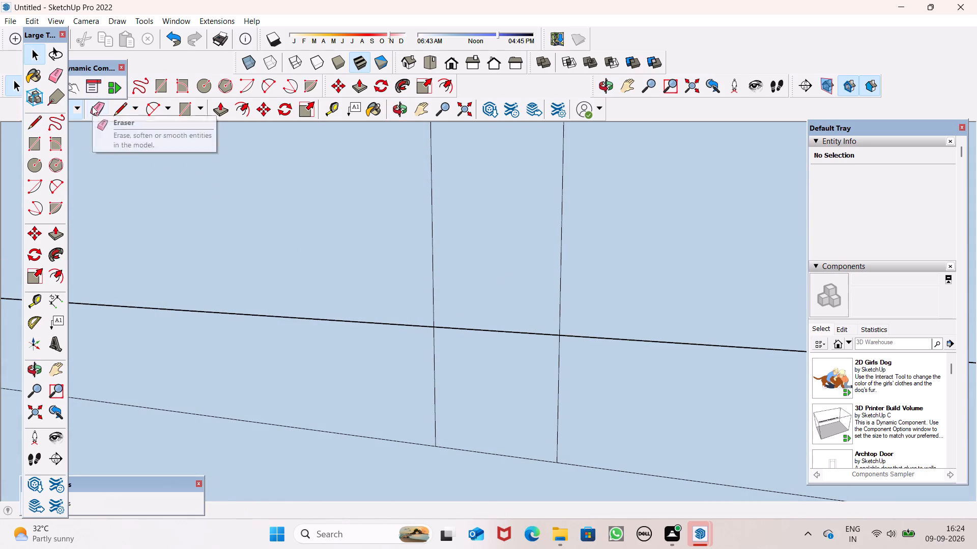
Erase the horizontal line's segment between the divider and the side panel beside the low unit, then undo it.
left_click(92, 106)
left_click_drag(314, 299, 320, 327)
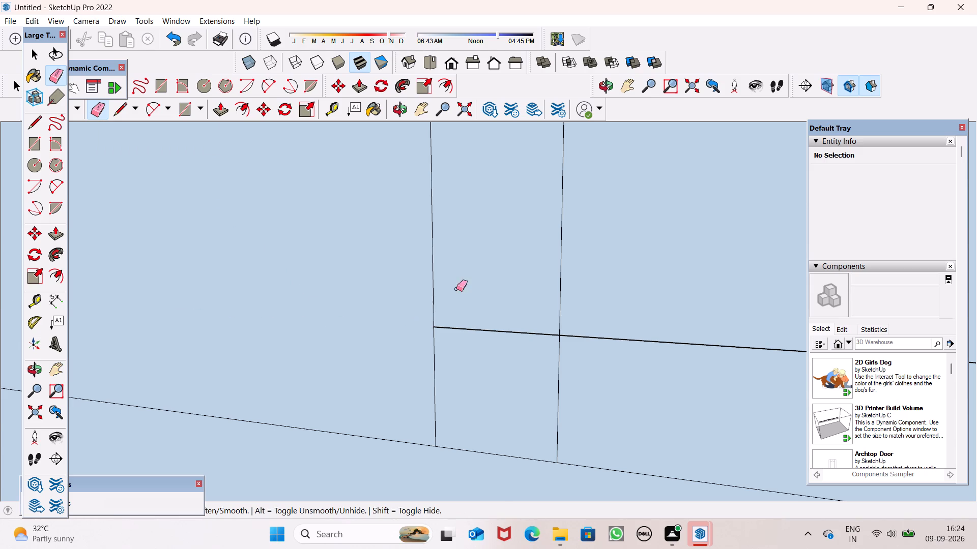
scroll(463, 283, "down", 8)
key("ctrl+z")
Erase the horizontal line's 2" segment between the divider's two vertical edges.
scroll(509, 317, "up", 6)
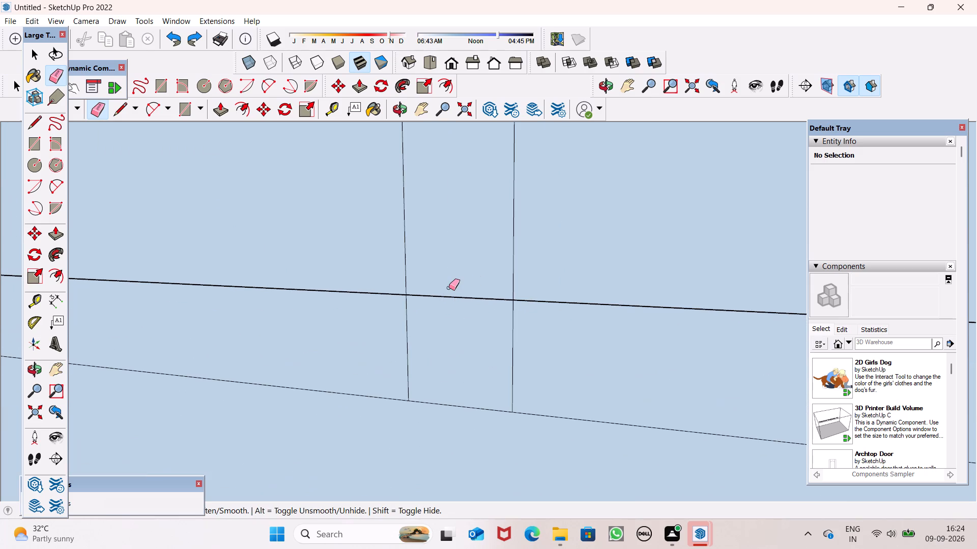
left_click_drag(449, 288, 454, 306)
key("space")
scroll(474, 290, "down", 17)
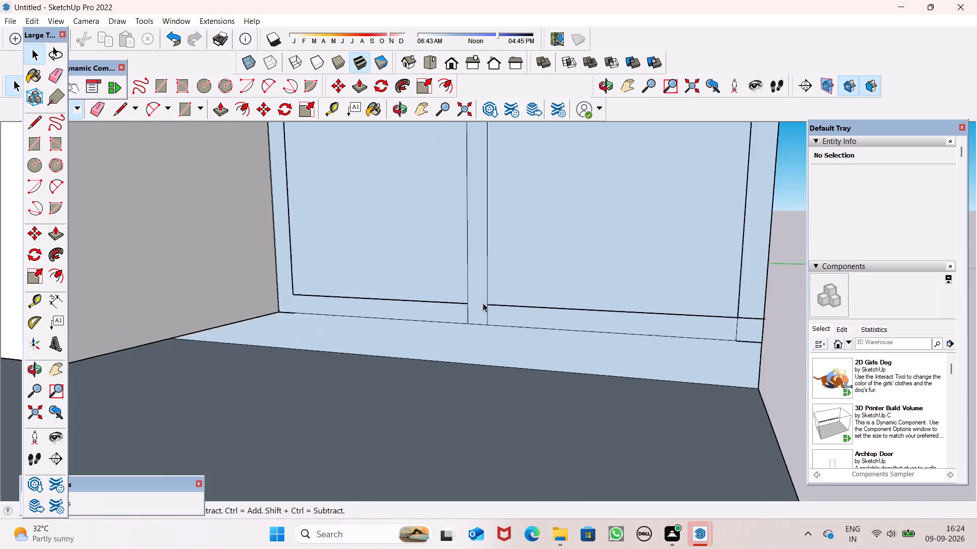
scroll(483, 303, "down", 9)
scroll(458, 148, "down", 1)
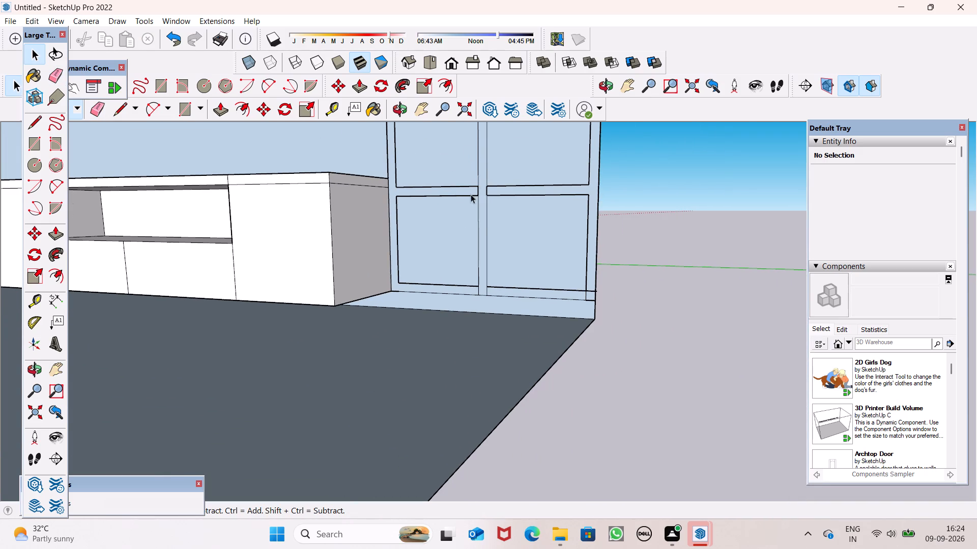
Erase the divider's two vertical edges at the bottom strip and the adjoining base line segment toward the low unit.
scroll(470, 304, "up", 4)
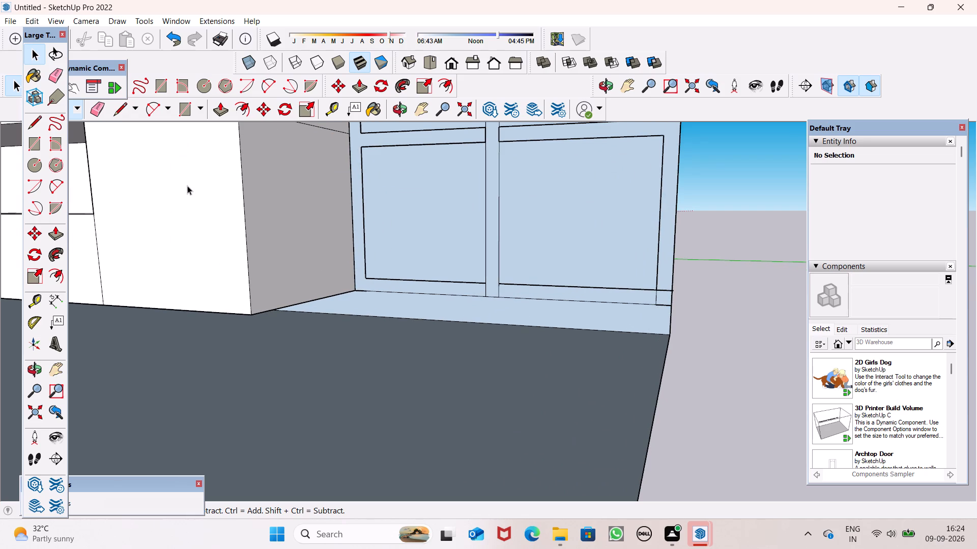
left_click(100, 108)
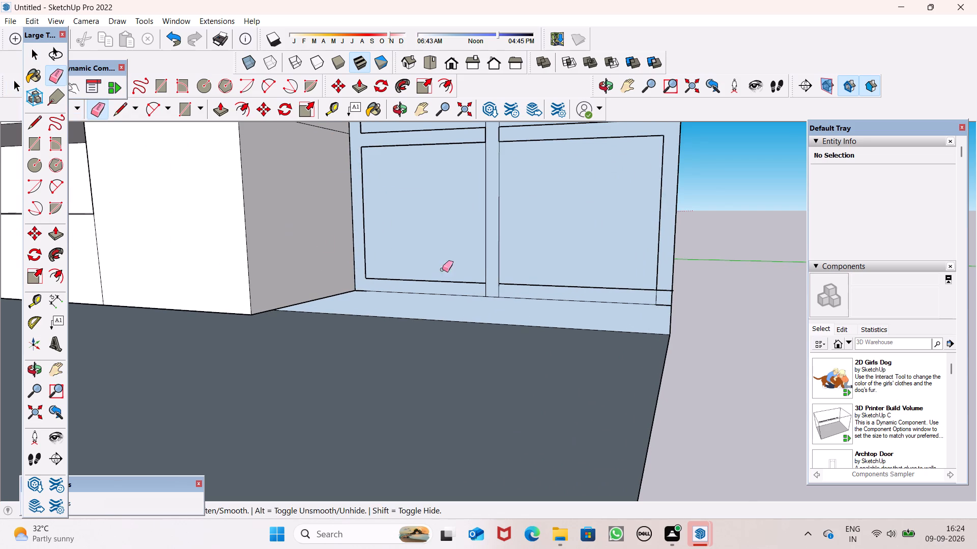
scroll(472, 267, "up", 3)
left_click_drag(512, 300, 490, 299)
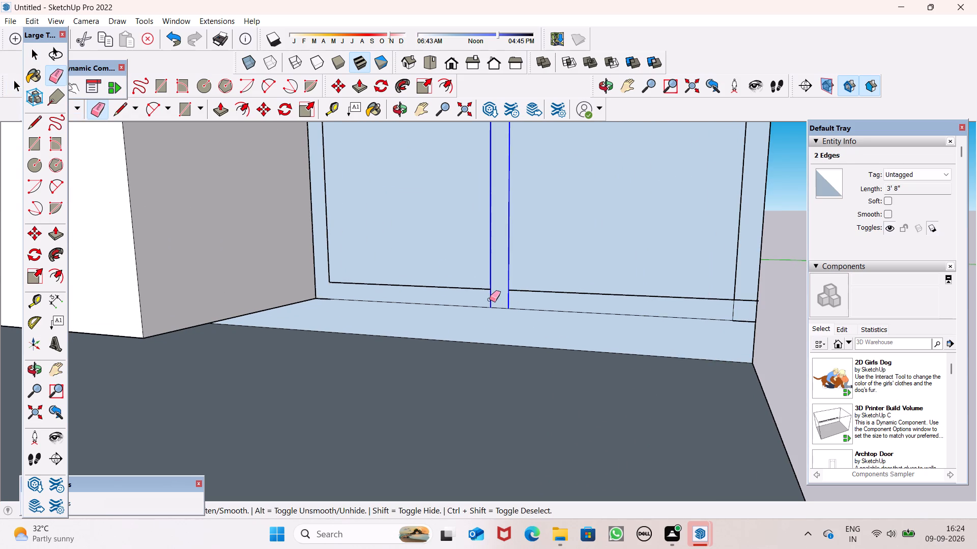
left_click_drag(490, 299, 494, 318)
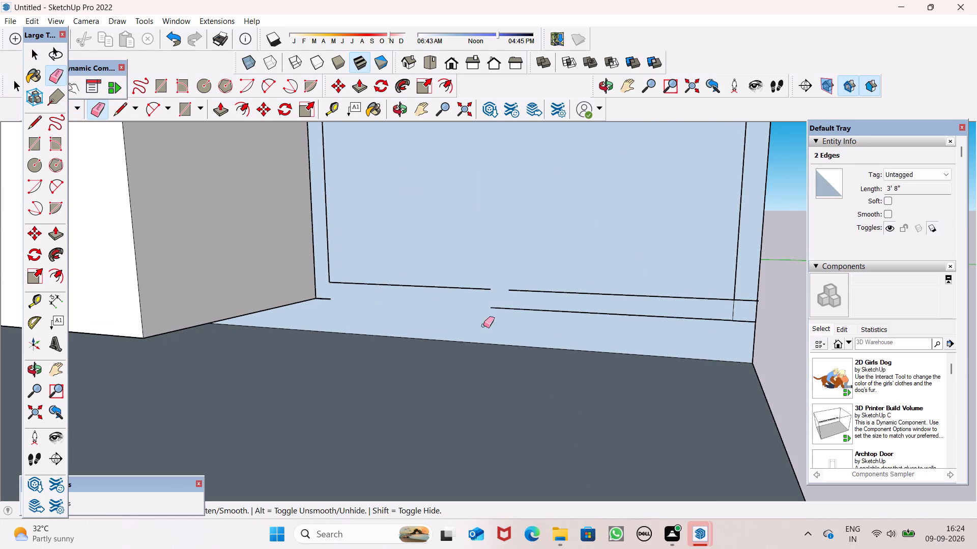
Undo the last erasure of the divider's vertical edges and the adjoining base line segment.
key("ctrl+z")
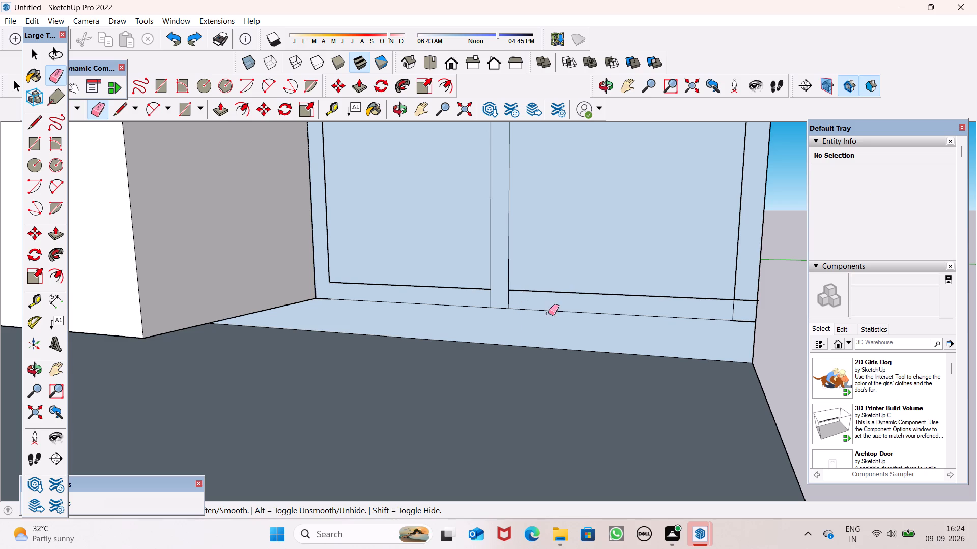
Draw a line across the divider between its two vertical edges, bridging the gap in the horizontal line above the base.
scroll(563, 317, "down", 10)
middle_click_drag(571, 312, 574, 348)
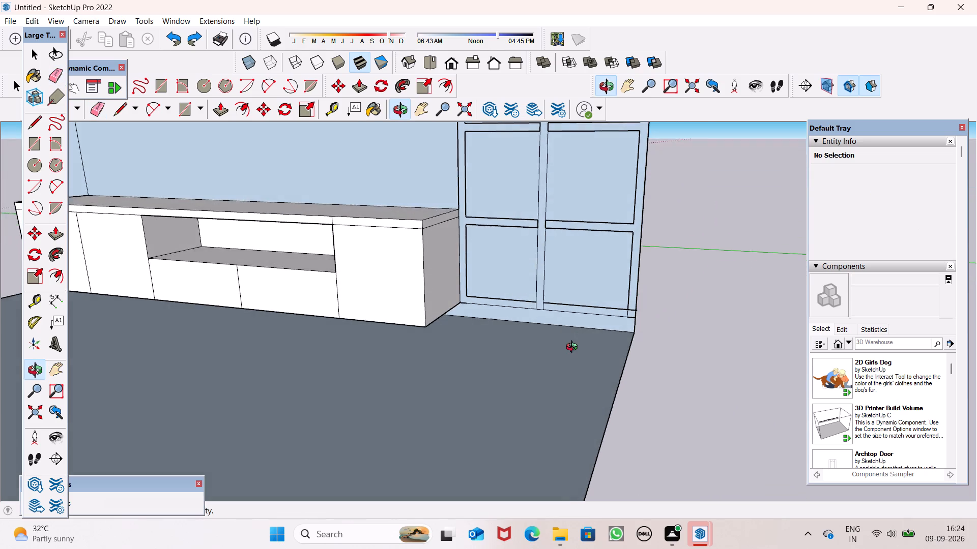
middle_click_drag(574, 348, 574, 350)
scroll(541, 282, "down", 2)
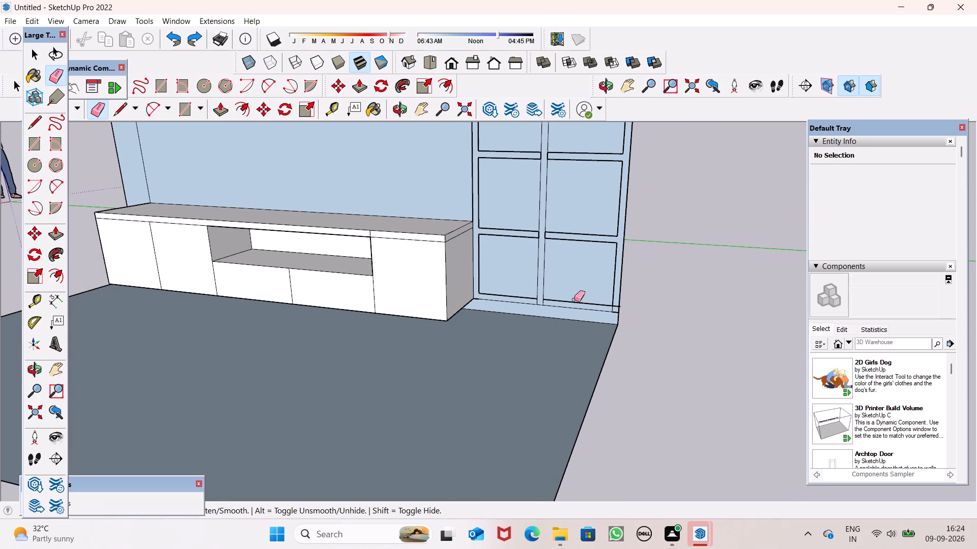
scroll(562, 294, "up", 4)
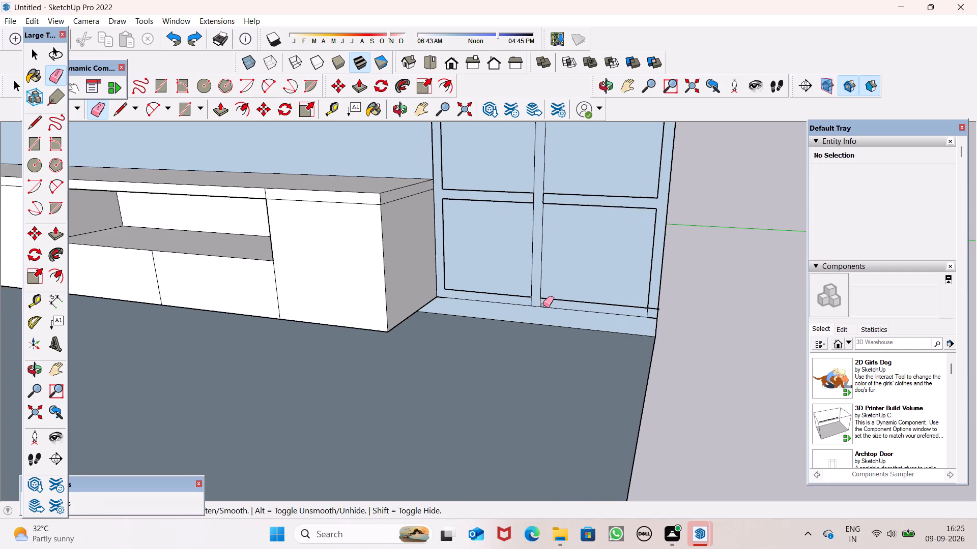
scroll(541, 305, "down", 2)
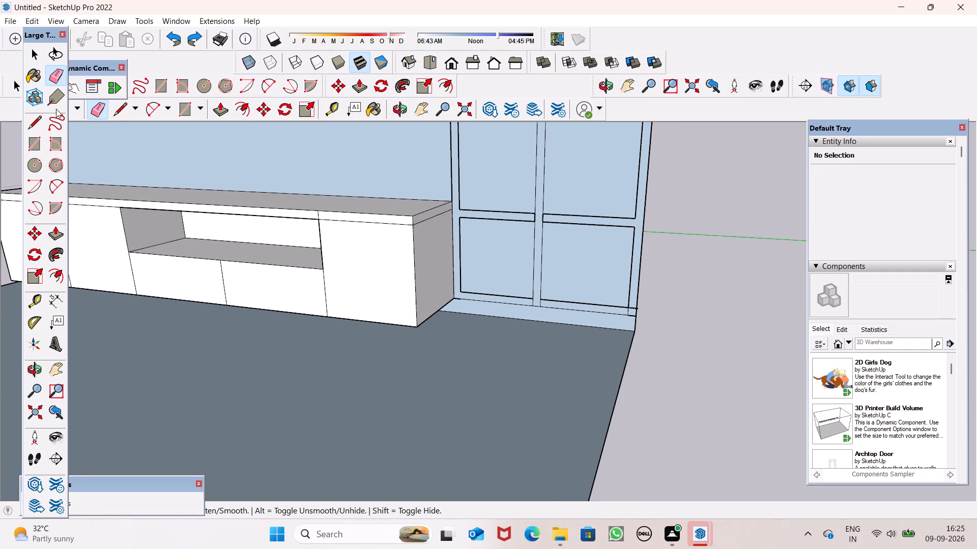
left_click(120, 109)
scroll(491, 286, "up", 4)
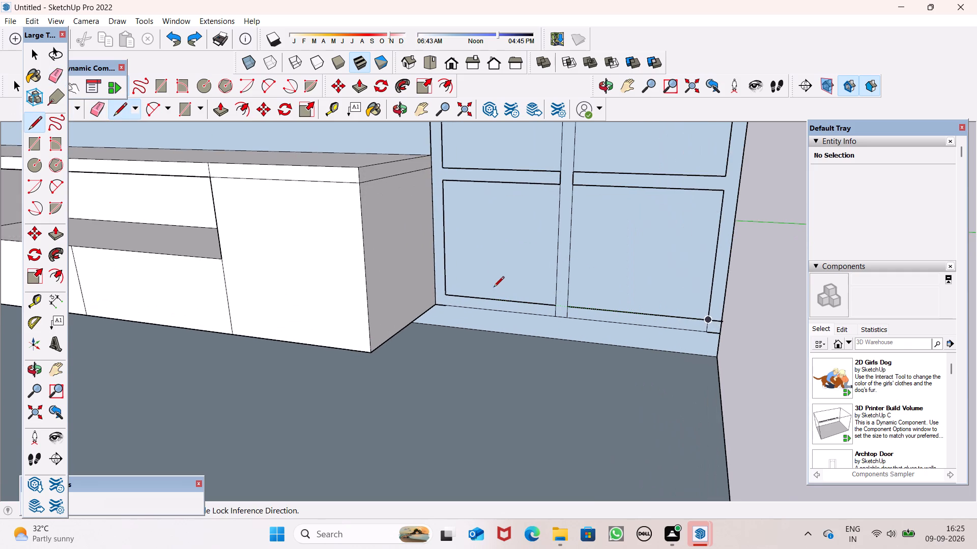
scroll(547, 300, "up", 5)
scroll(577, 315, "down", 5)
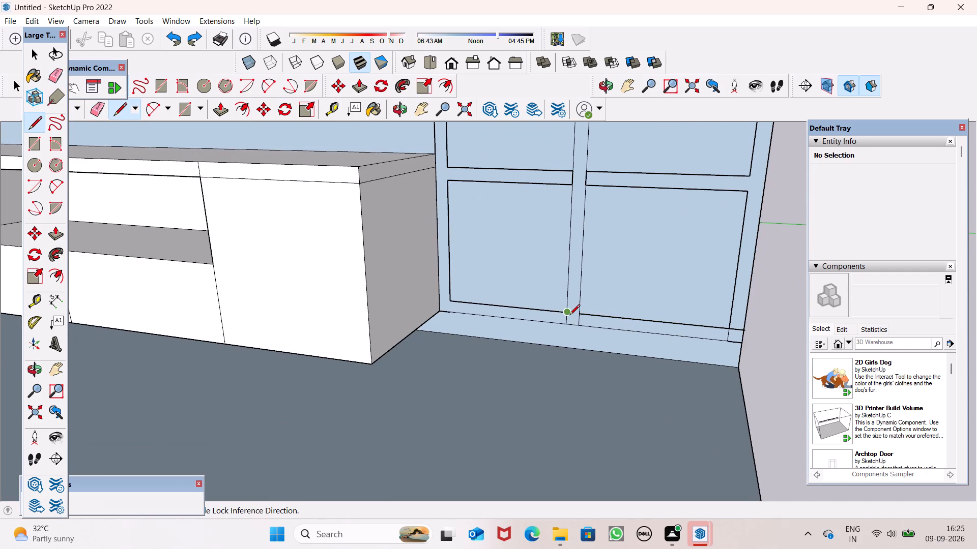
left_click(569, 316)
left_click(584, 311)
key("space")
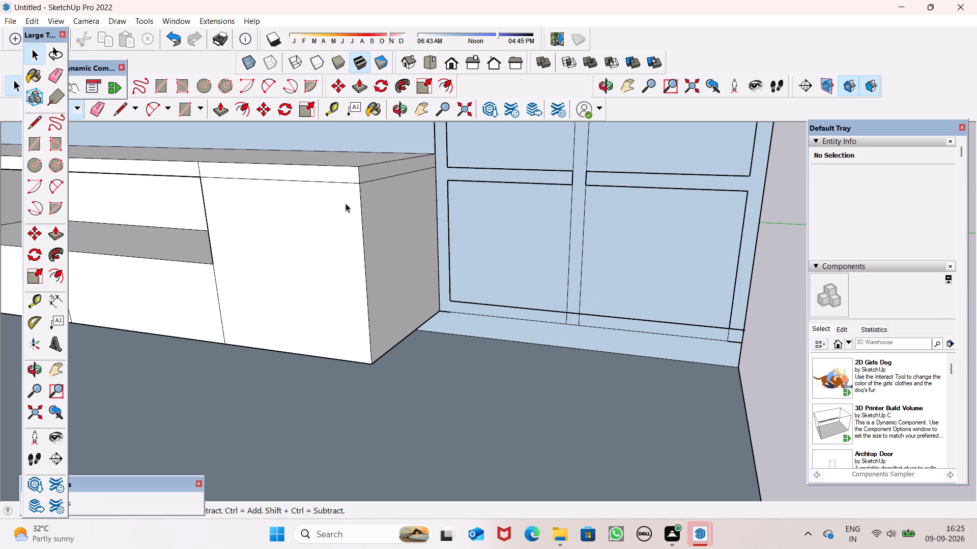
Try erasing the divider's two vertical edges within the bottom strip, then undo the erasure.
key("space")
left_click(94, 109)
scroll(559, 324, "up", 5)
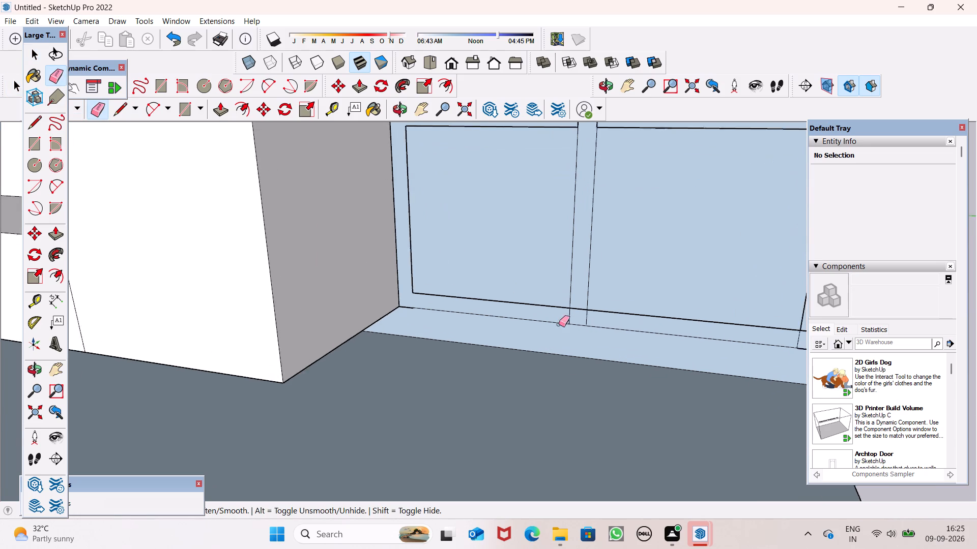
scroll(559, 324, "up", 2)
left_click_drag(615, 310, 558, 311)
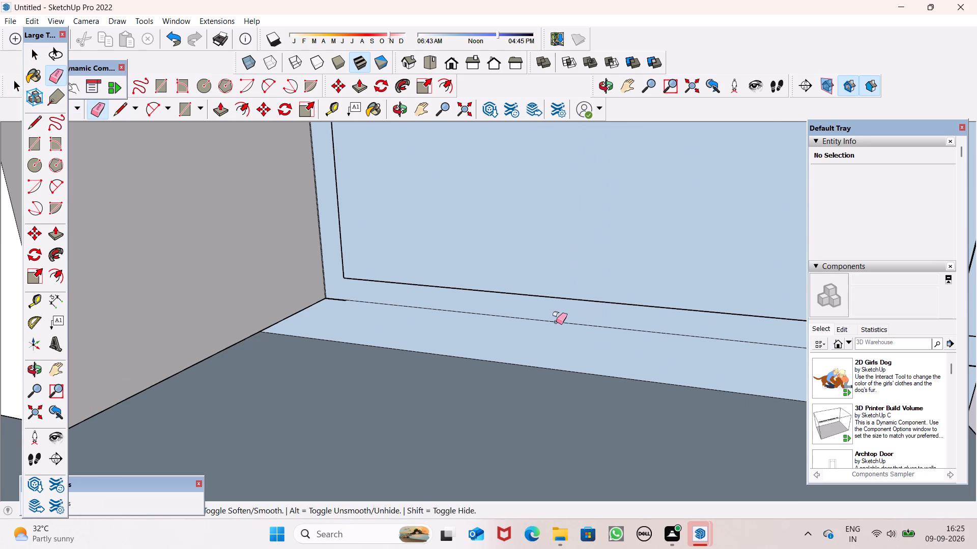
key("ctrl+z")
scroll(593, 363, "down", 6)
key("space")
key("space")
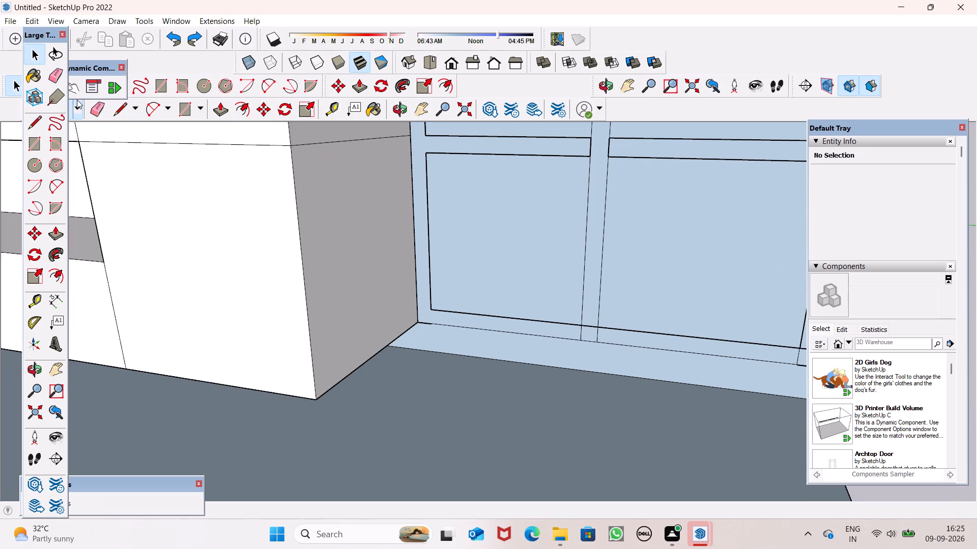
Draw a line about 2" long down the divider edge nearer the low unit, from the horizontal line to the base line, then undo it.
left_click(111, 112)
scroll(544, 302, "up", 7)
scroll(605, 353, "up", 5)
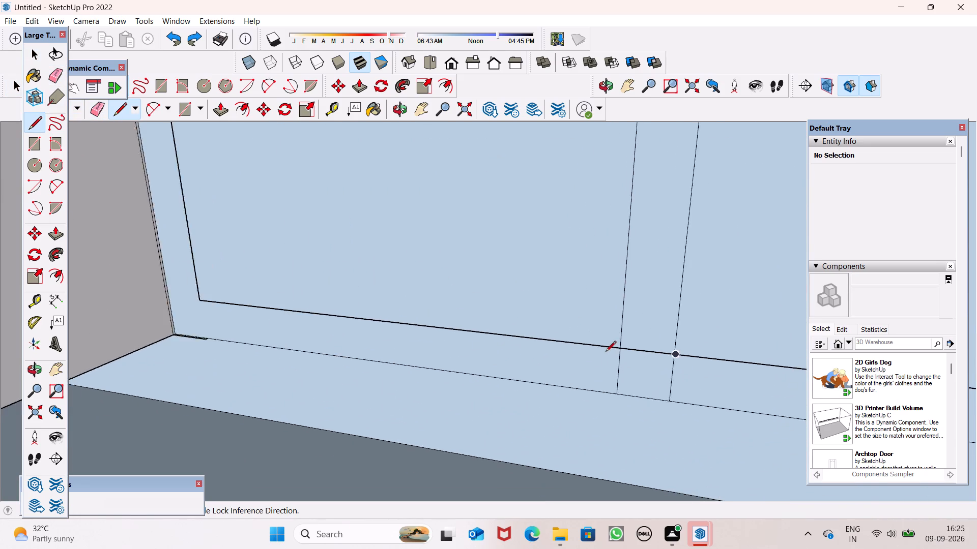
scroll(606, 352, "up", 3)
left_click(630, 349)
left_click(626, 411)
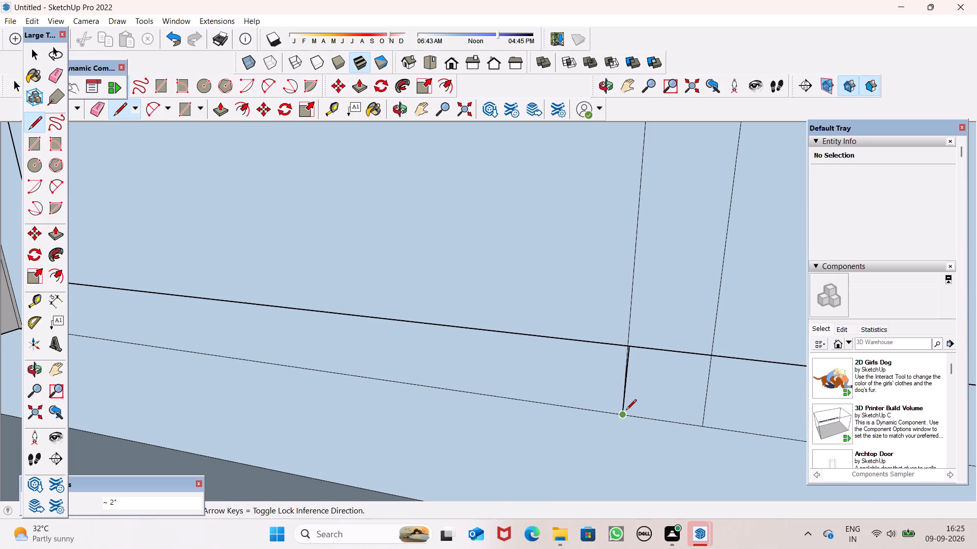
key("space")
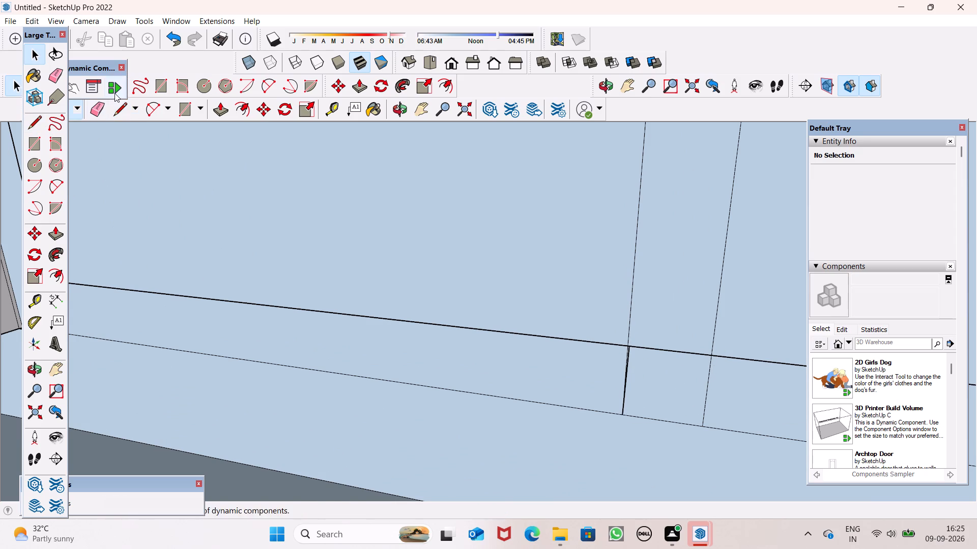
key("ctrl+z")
Start the Line tool again to draw at the divider's edges in the bottom strip.
left_click(119, 110)
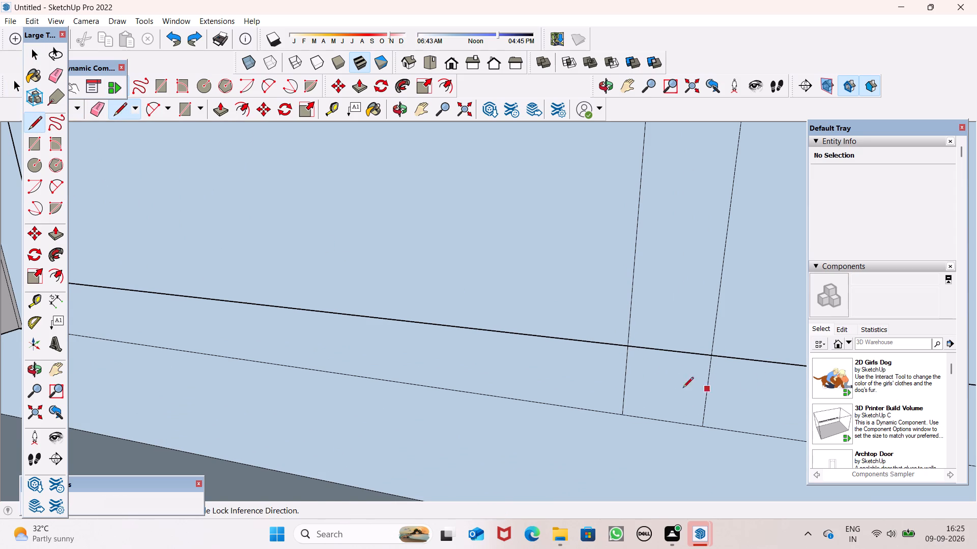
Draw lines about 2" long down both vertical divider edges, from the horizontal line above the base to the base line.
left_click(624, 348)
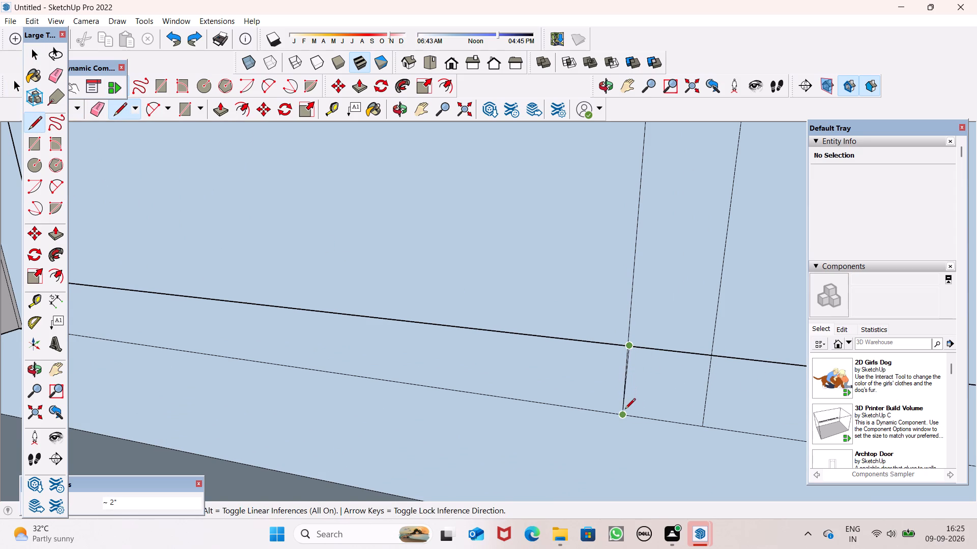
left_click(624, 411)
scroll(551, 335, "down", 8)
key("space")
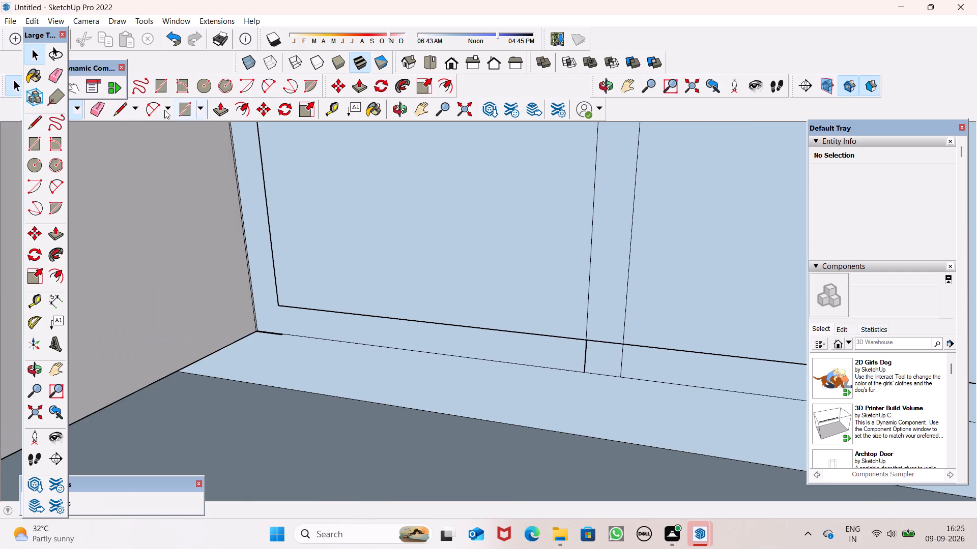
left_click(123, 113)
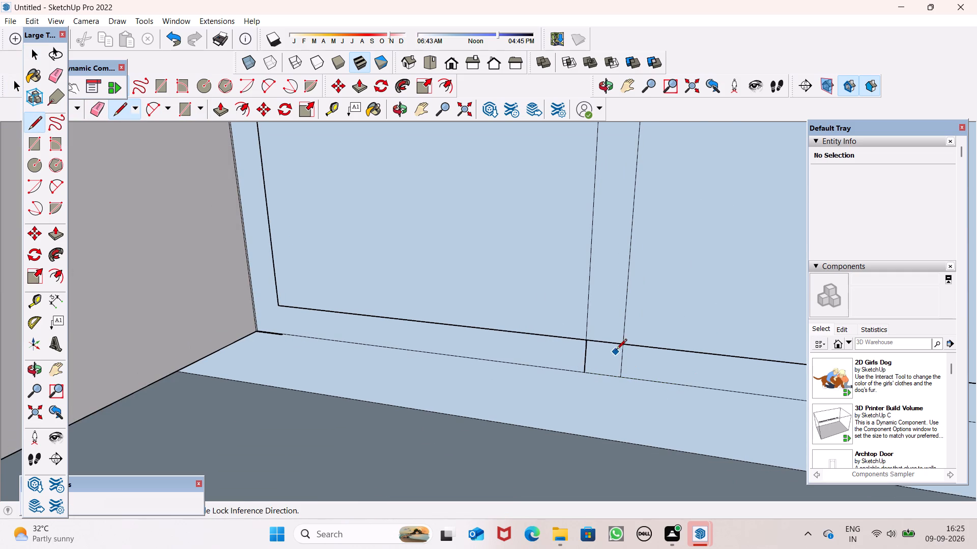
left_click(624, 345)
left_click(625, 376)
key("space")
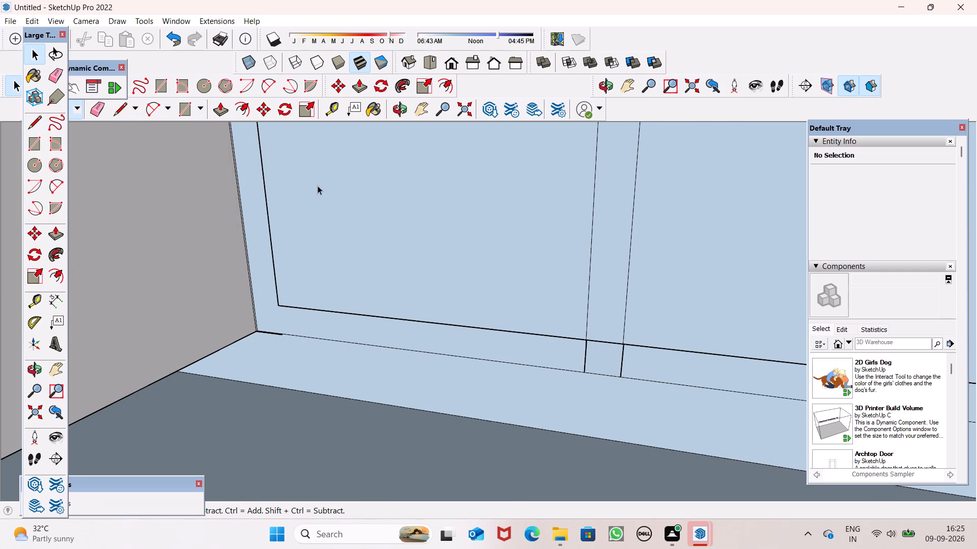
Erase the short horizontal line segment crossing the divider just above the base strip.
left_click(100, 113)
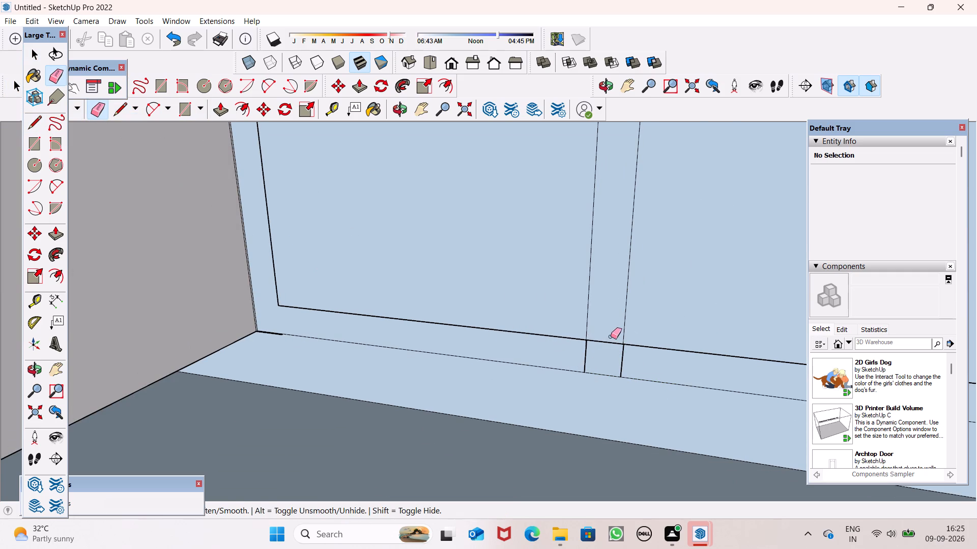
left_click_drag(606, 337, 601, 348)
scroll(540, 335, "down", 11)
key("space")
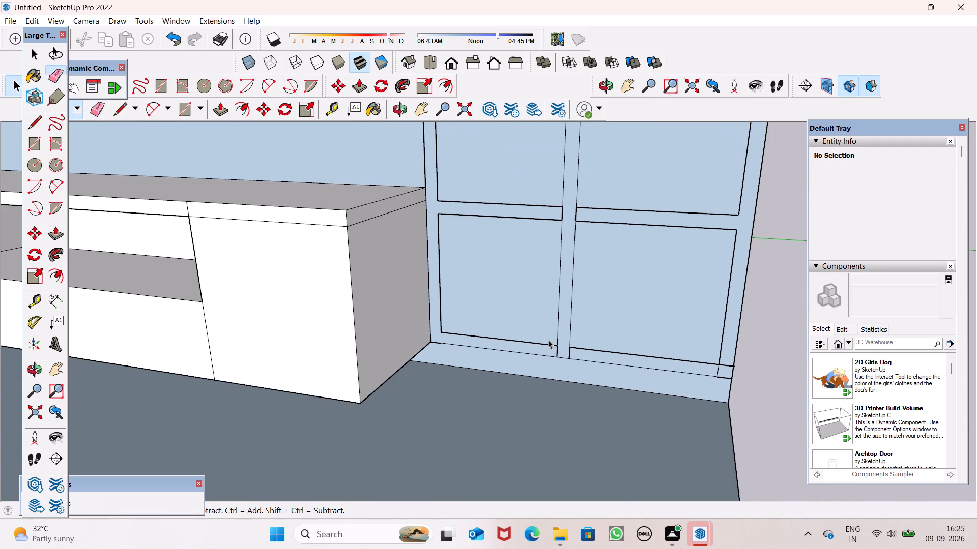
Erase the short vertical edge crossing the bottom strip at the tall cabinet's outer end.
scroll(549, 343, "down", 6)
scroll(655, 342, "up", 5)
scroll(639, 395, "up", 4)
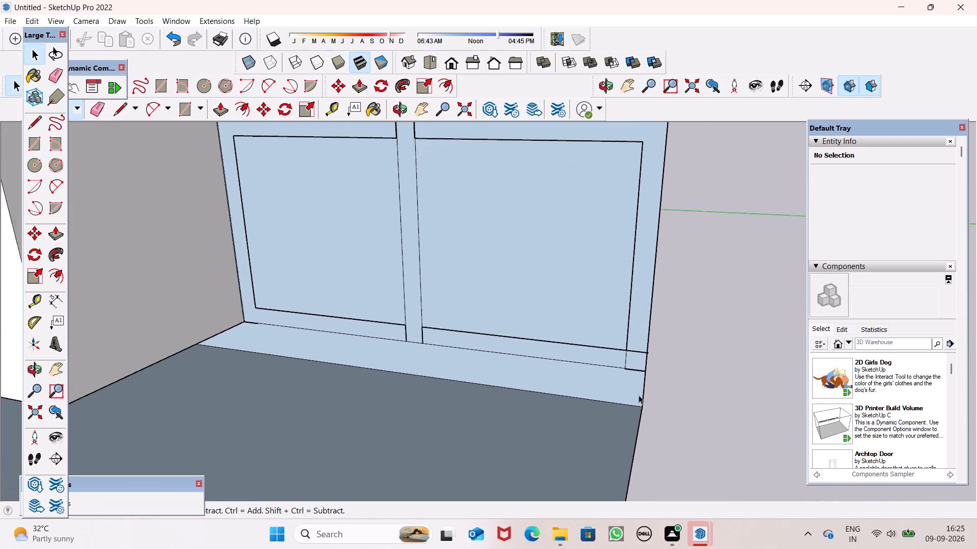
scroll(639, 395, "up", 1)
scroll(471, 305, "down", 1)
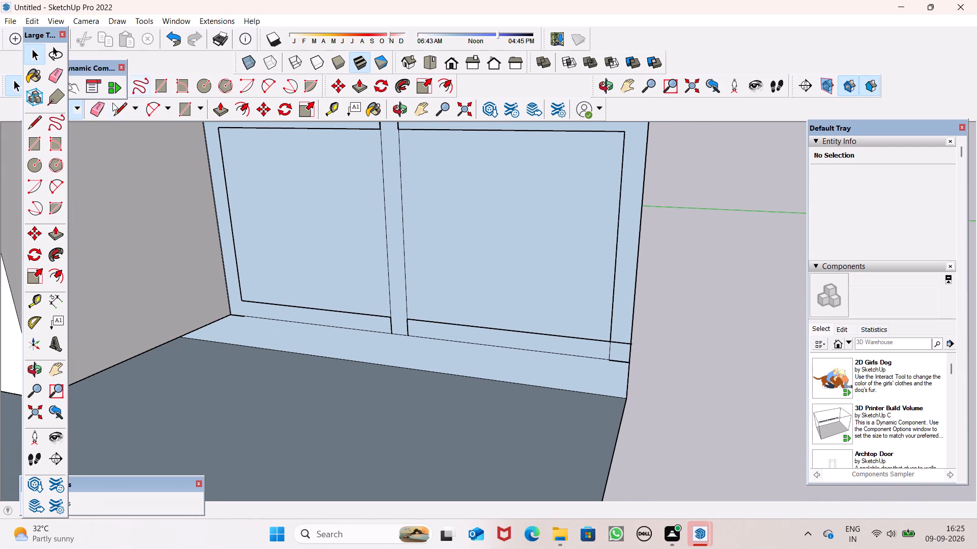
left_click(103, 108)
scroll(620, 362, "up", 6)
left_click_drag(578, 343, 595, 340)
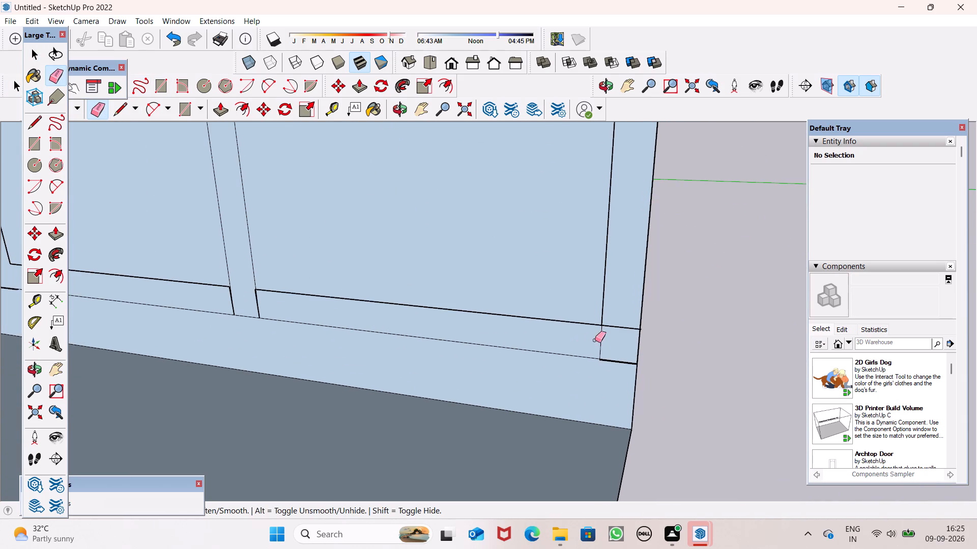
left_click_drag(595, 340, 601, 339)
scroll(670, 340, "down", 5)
Inspect the narrow ledge along the base line at the tall cabinet's outer bottom corner.
scroll(647, 364, "up", 11)
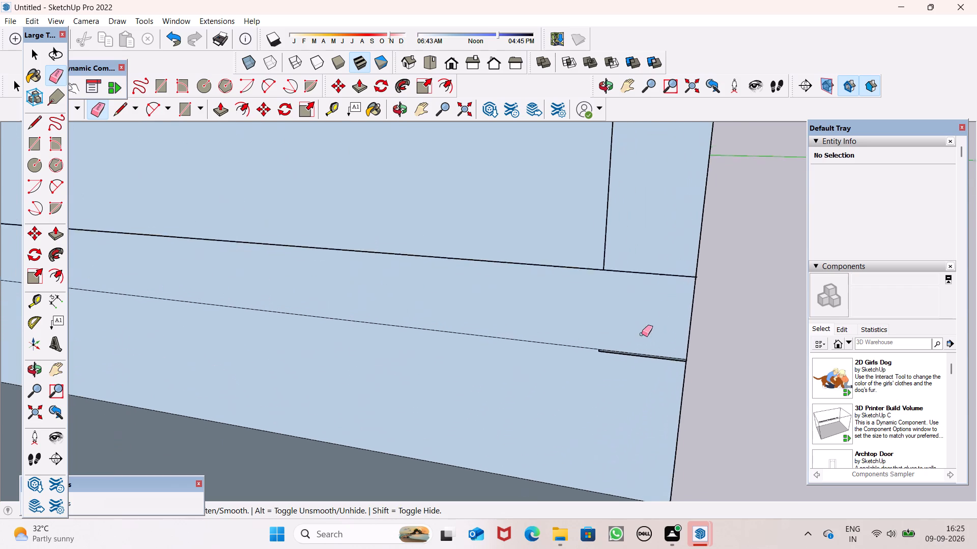
scroll(642, 334, "up", 19)
scroll(618, 367, "down", 3)
scroll(673, 372, "up", 1)
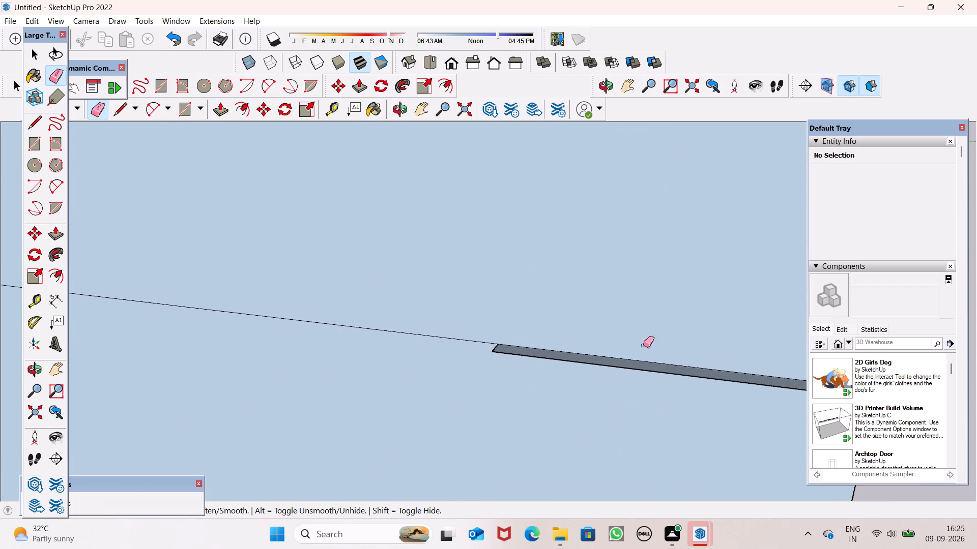
scroll(581, 305, "down", 11)
scroll(632, 341, "up", 9)
middle_click_drag(658, 359, 538, 334)
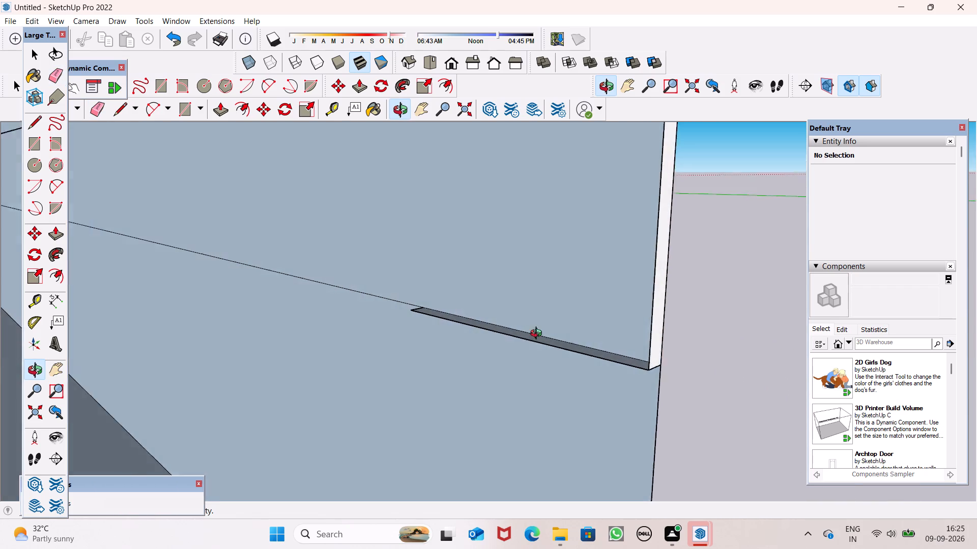
middle_click_drag(538, 334, 569, 347)
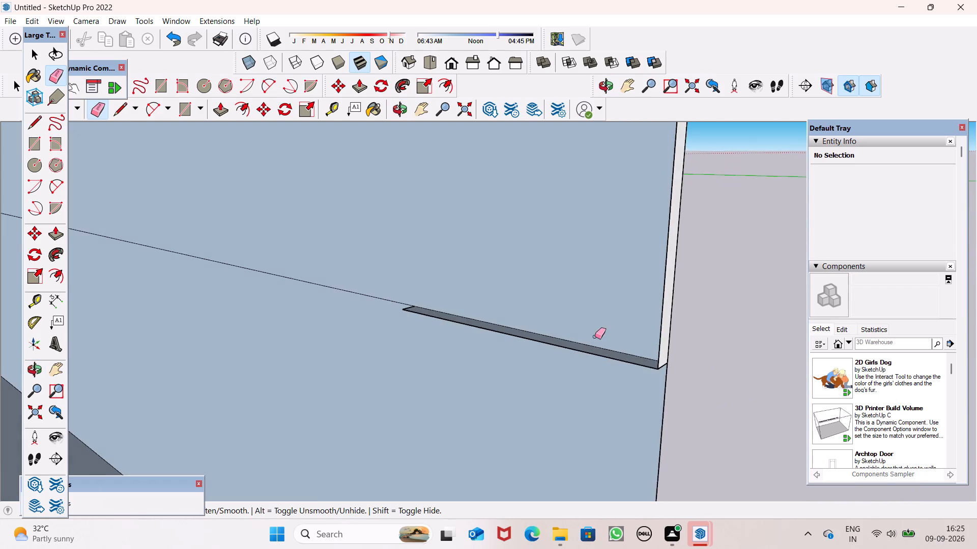
scroll(595, 337, "down", 6)
scroll(595, 338, "up", 1)
scroll(595, 342, "down", 1)
Examine the whole TV unit and view the tall cabinet's panel edge-on beside the low unit.
scroll(631, 366, "down", 18)
key("space")
key("space")
key("space")
scroll(655, 430, "down", 12)
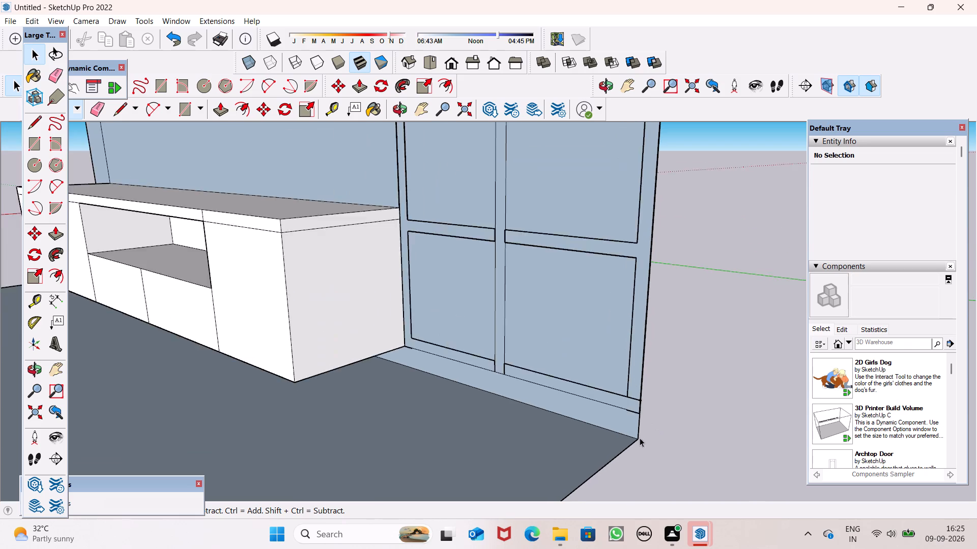
scroll(640, 438, "down", 6)
scroll(614, 493, "down", 7)
middle_click_drag(598, 387, 599, 392)
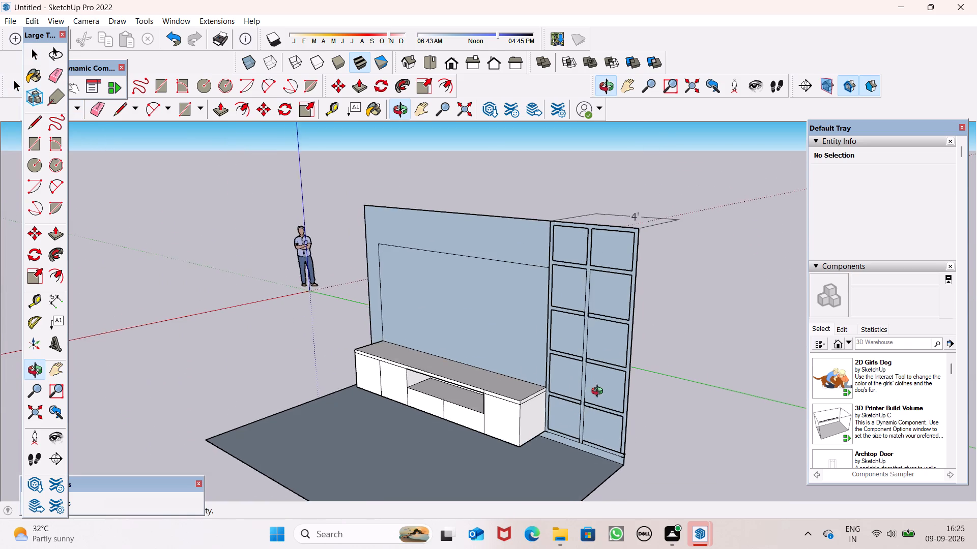
middle_click_drag(599, 392, 343, 378)
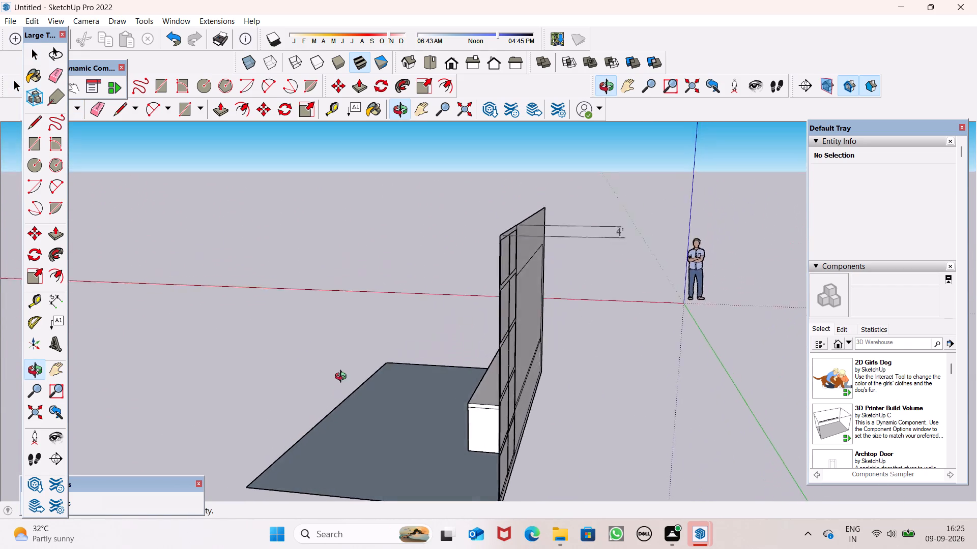
middle_click_drag(343, 378, 347, 368)
scroll(349, 364, "up", 1)
scroll(550, 403, "down", 6)
scroll(539, 441, "up", 9)
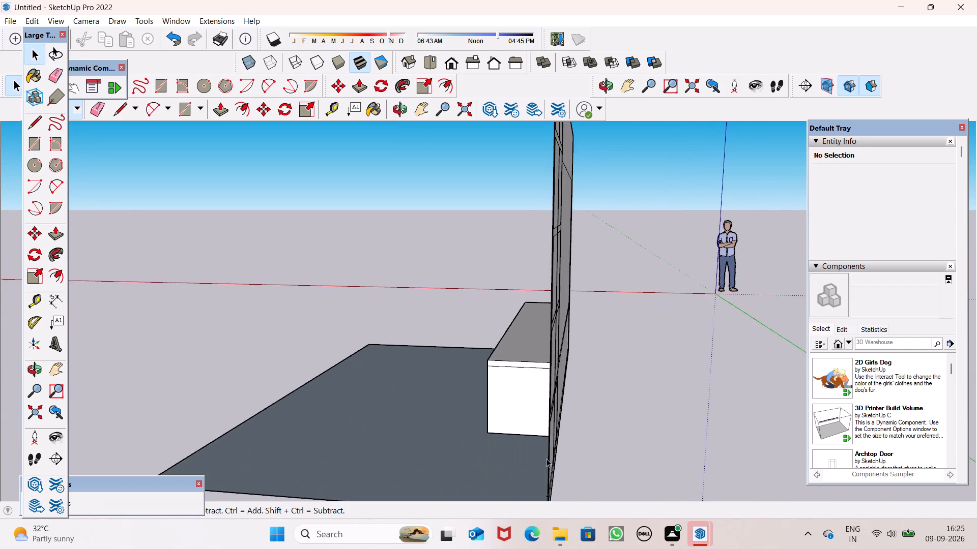
scroll(547, 459, "up", 11)
scroll(614, 423, "down", 10)
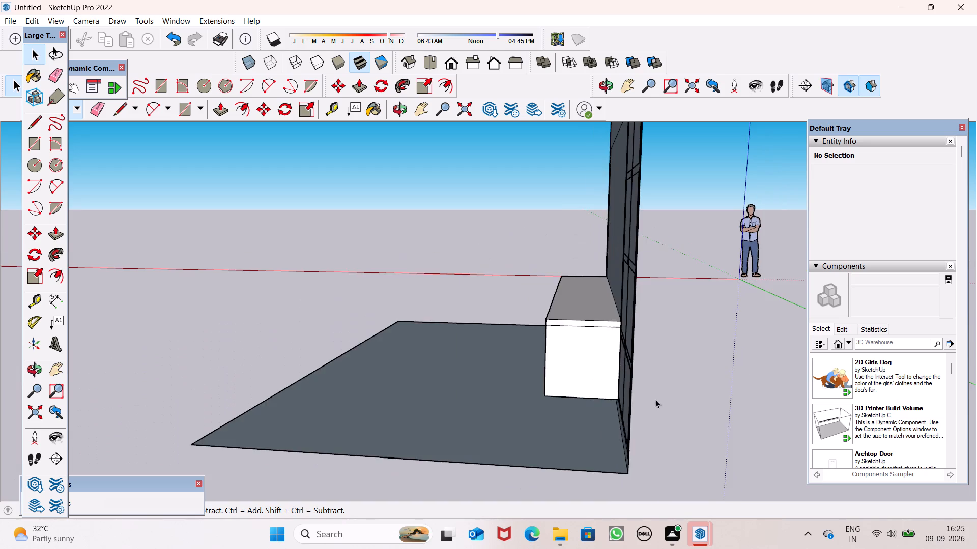
scroll(655, 399, "down", 5)
Undo the last erasure in the tall cabinet's bottom strip.
key("ctrl+z")
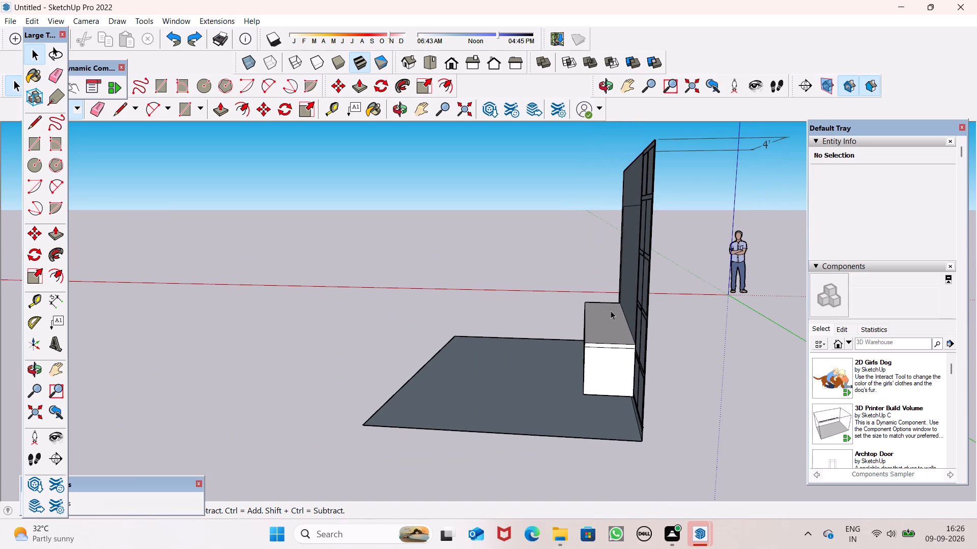
Examine the tall cabinet's panel edge-on and from above to check its depth against the back wall and low unit.
scroll(555, 317, "down", 6)
scroll(608, 358, "up", 8)
middle_click_drag(597, 368, 659, 367)
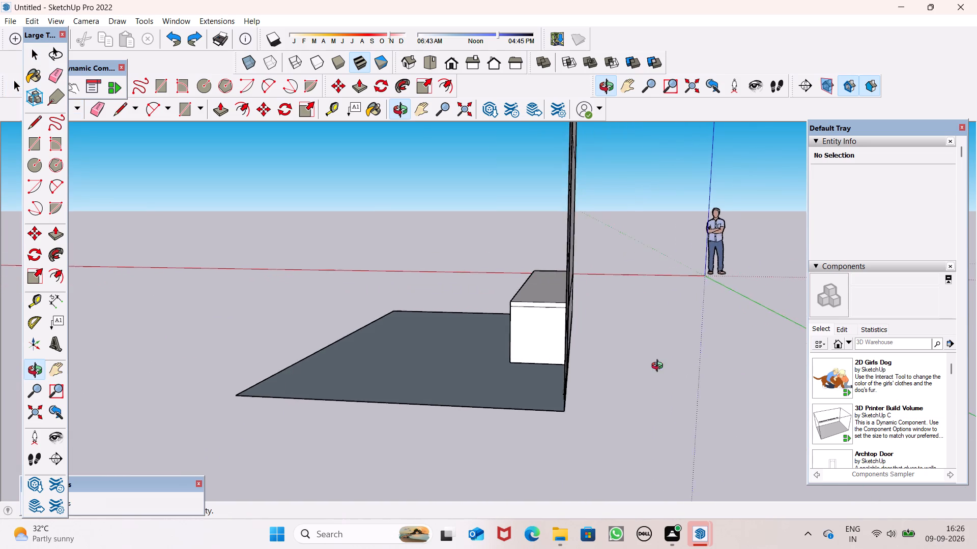
middle_click_drag(659, 367, 593, 400)
scroll(551, 412, "up", 9)
scroll(556, 420, "down", 1)
scroll(556, 420, "up", 7)
scroll(595, 422, "down", 13)
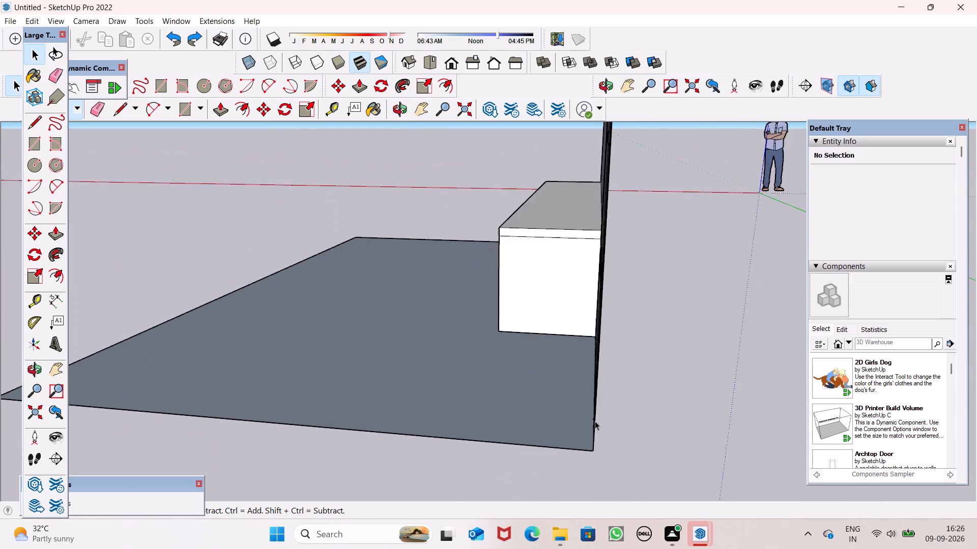
scroll(595, 421, "down", 3)
scroll(574, 349, "down", 13)
scroll(596, 257, "up", 8)
scroll(491, 258, "up", 3)
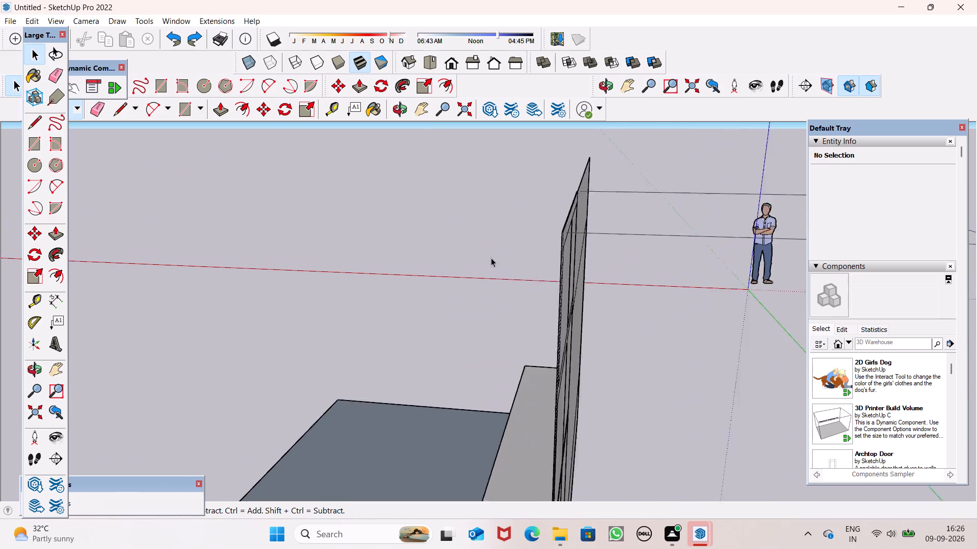
scroll(491, 258, "up", 5)
scroll(553, 293, "down", 7)
scroll(550, 312, "up", 6)
scroll(578, 352, "down", 6)
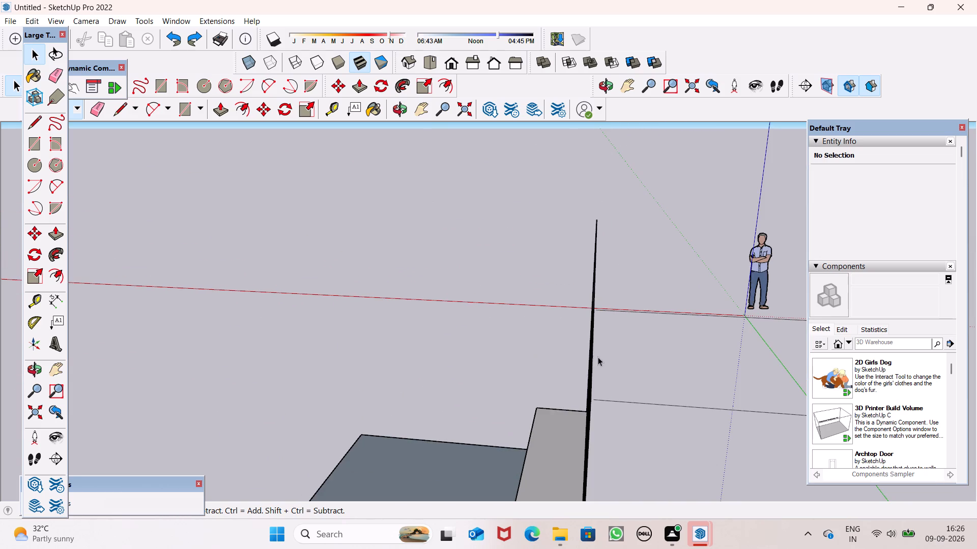
scroll(585, 417, "up", 7)
scroll(600, 415, "down", 10)
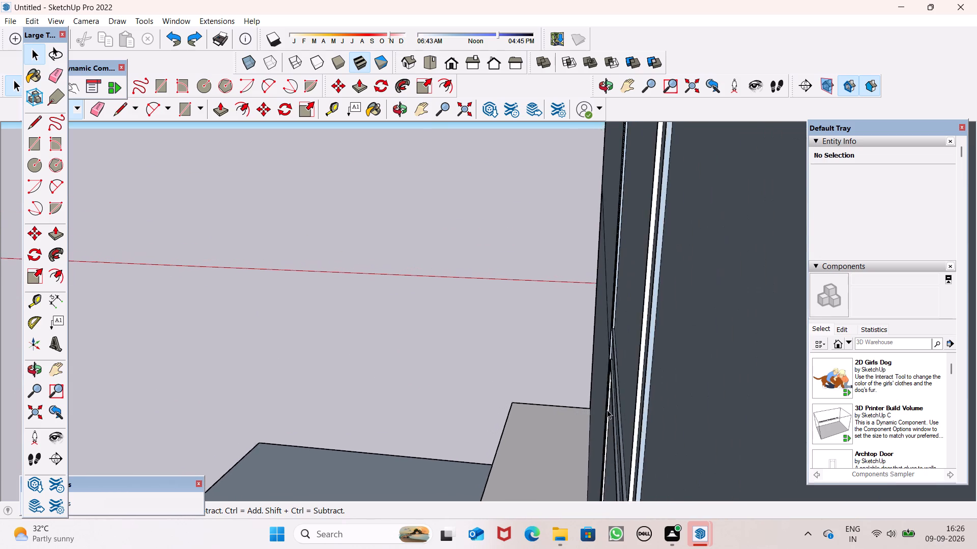
scroll(607, 410, "down", 5)
middle_click_drag(655, 368, 663, 370)
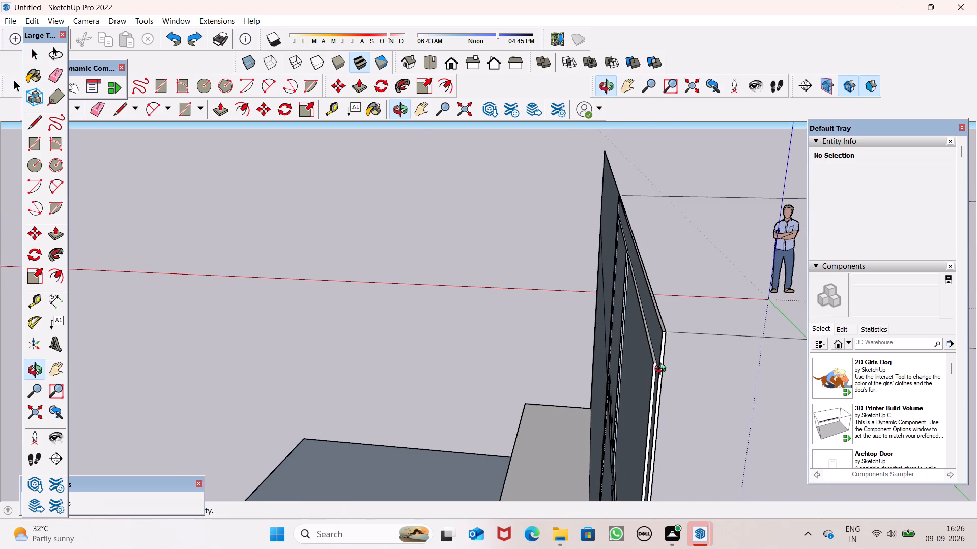
middle_click_drag(663, 370, 749, 415)
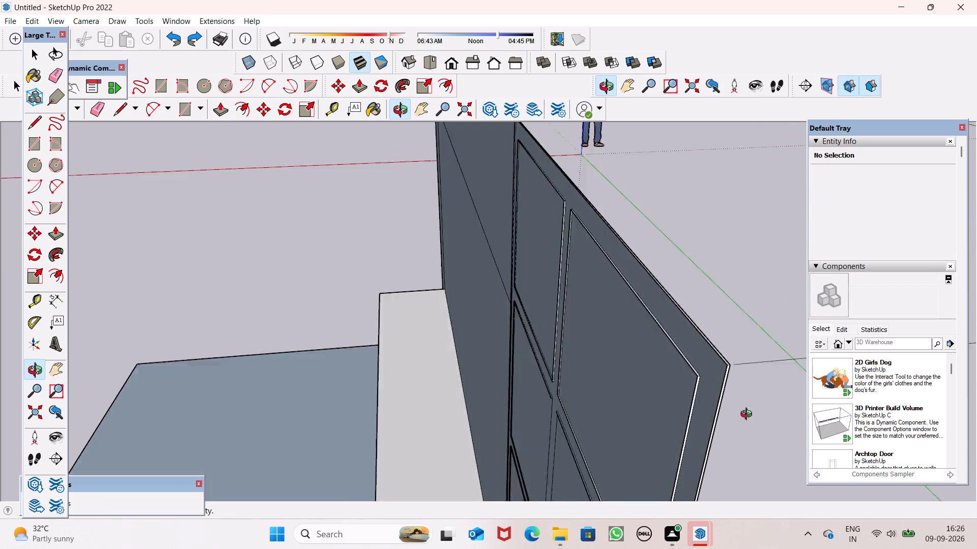
middle_click_drag(749, 415, 619, 400)
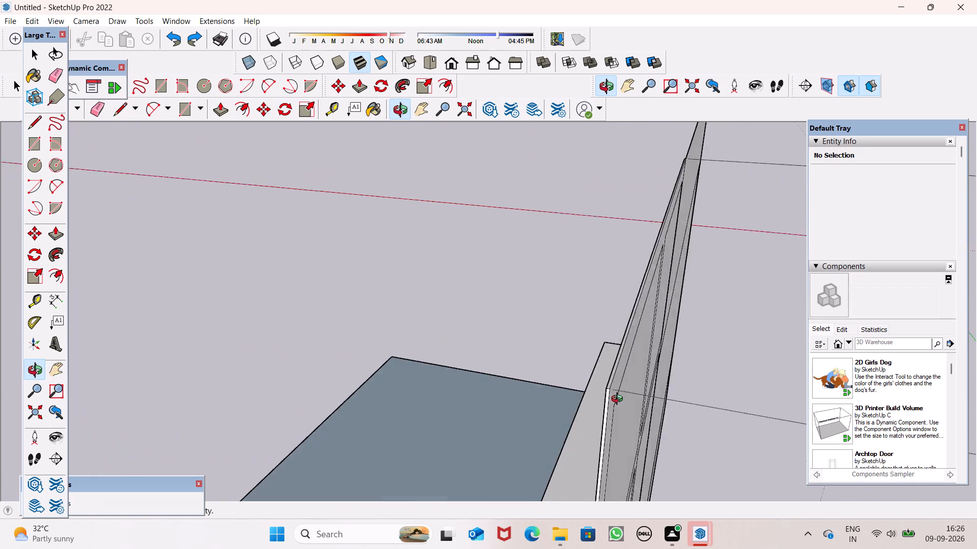
middle_click_drag(619, 400, 680, 364)
scroll(590, 322, "down", 10)
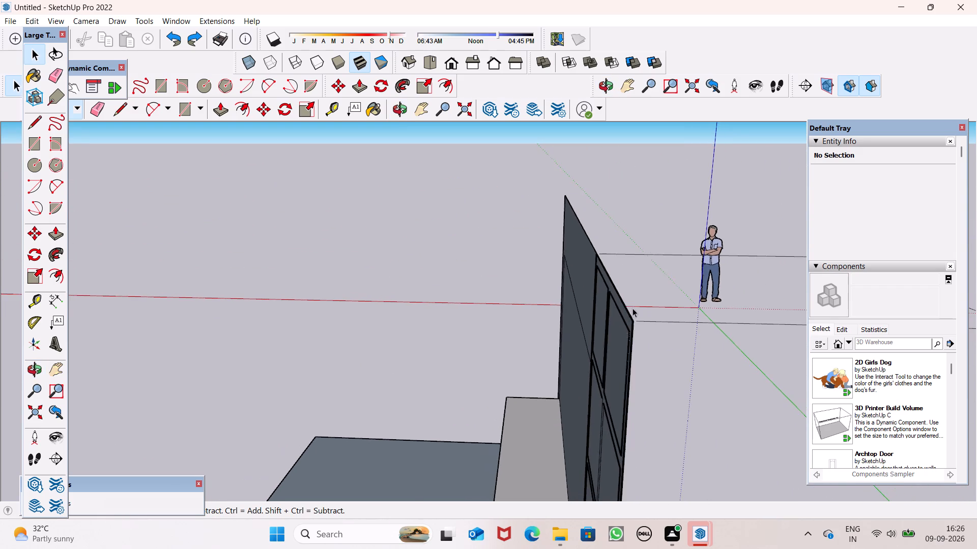
scroll(633, 308, "down", 13)
scroll(622, 392, "up", 17)
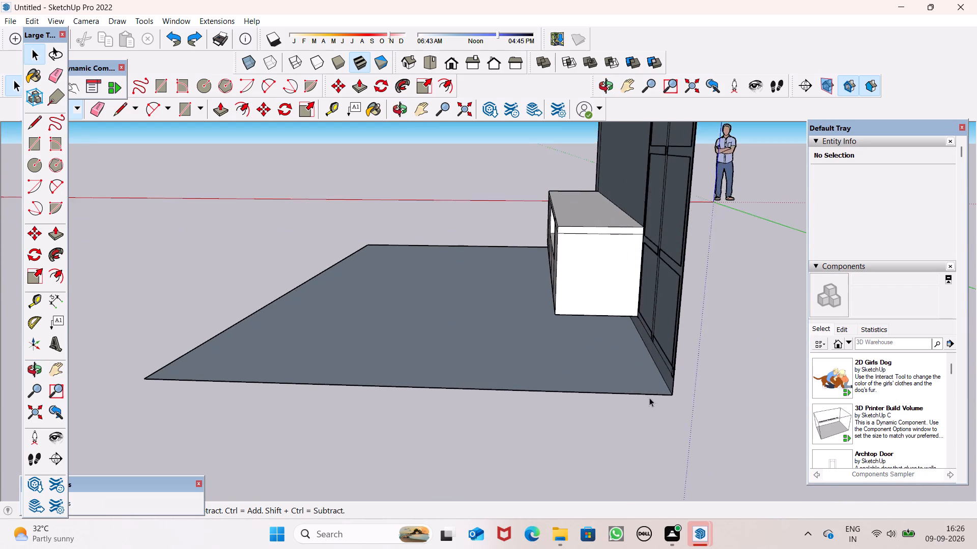
Examine the tall cabinet's base from floor level, including where it meets the low unit and floor.
middle_click_drag(652, 396, 671, 319)
scroll(651, 358, "up", 7)
scroll(639, 344, "down", 4)
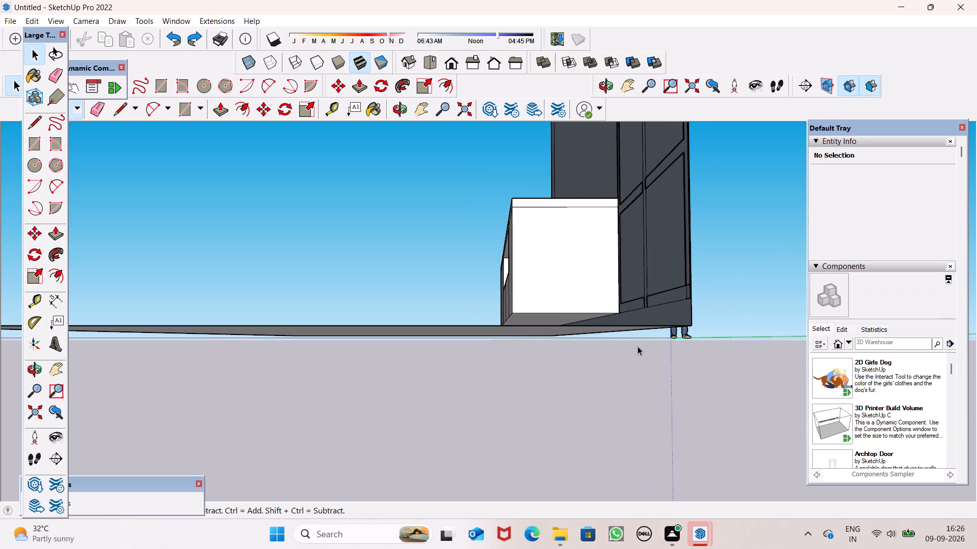
scroll(634, 333, "up", 2)
scroll(638, 327, "down", 13)
middle_click_drag(669, 315, 697, 393)
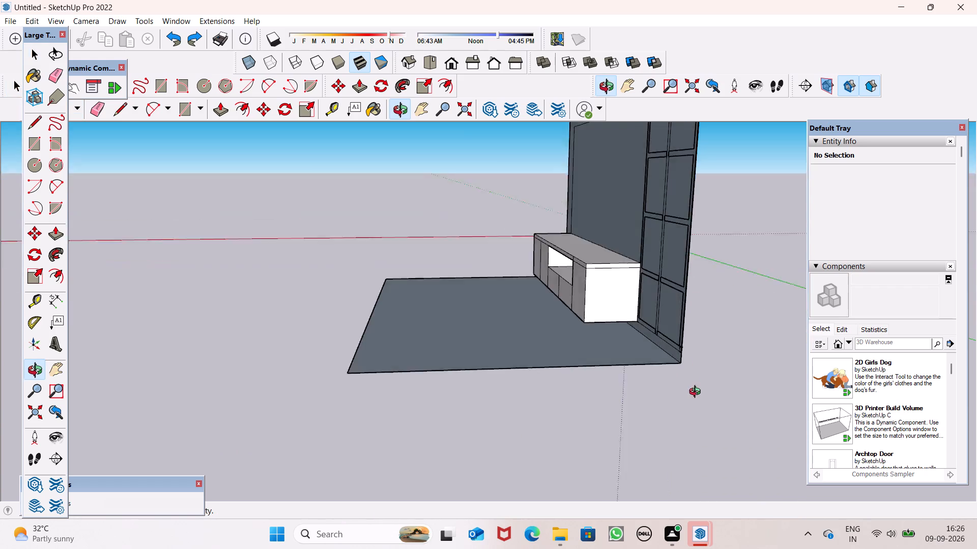
middle_click_drag(697, 393, 705, 409)
scroll(657, 342, "down", 10)
middle_click_drag(664, 358, 851, 314)
scroll(634, 270, "up", 7)
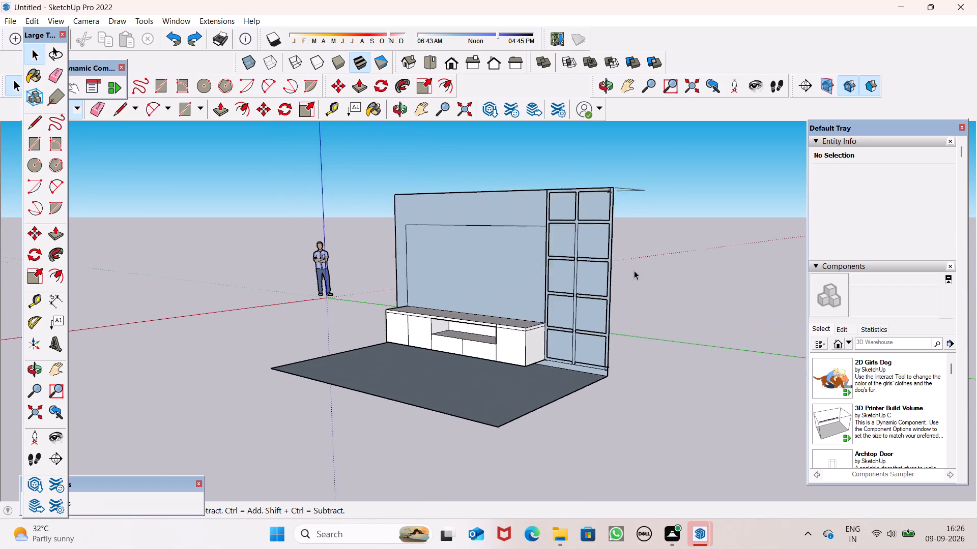
scroll(634, 270, "up", 1)
Undo the recent tall cabinet edits step by step, back to its flat frame, divider and shelf linework.
key("ctrl+z")
key("ctrl+z")
key("ctrl+z")
key("ctrl+z")
key("ctrl+z")
key("ctrl+z")
key("ctrl+z")
key("ctrl+z")
key("ctrl+z")
key("ctrl+z")
key("ctrl+z")
key("ctrl+z")
key("ctrl+z")
key("ctrl+z")
key("ctrl+z")
key("ctrl+z")
key("ctrl+z")
key("ctrl+z")
key("ctrl+z")
key("z")
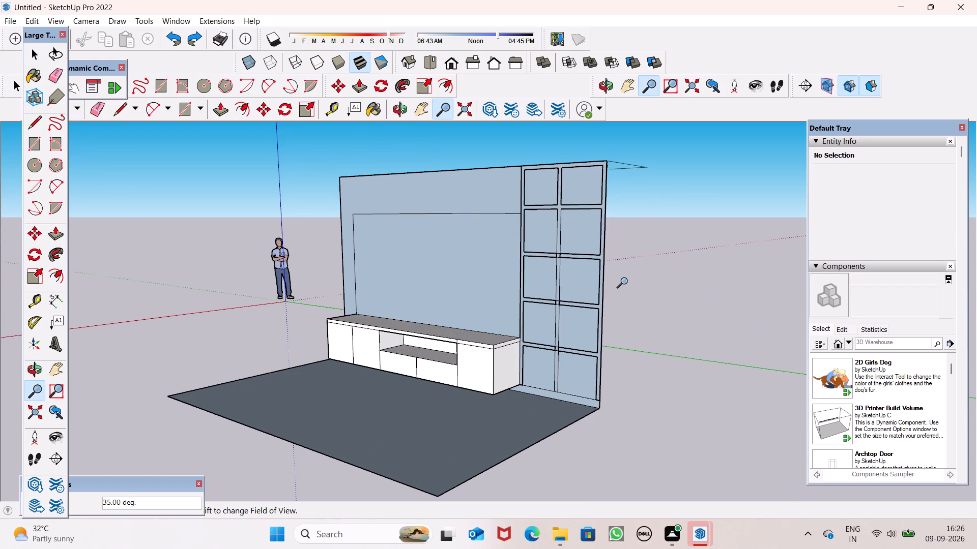
key("ctrl+z")
key("ctrl+z")
key("ctrl+z")
key("ctrl+z")
key("ctrl+z")
key("ctrl+z")
key("ctrl+z")
key("ctrl+z")
key("ctrl+z")
key("ctrl+z")
key("ctrl+z")
key("ctrl+z")
key("ctrl+z")
key("ctrl+z")
key("ctrl+z")
key("ctrl+z")
key("ctrl+z")
key("ctrl+z")
key("ctrl+z")
key("ctrl+z")
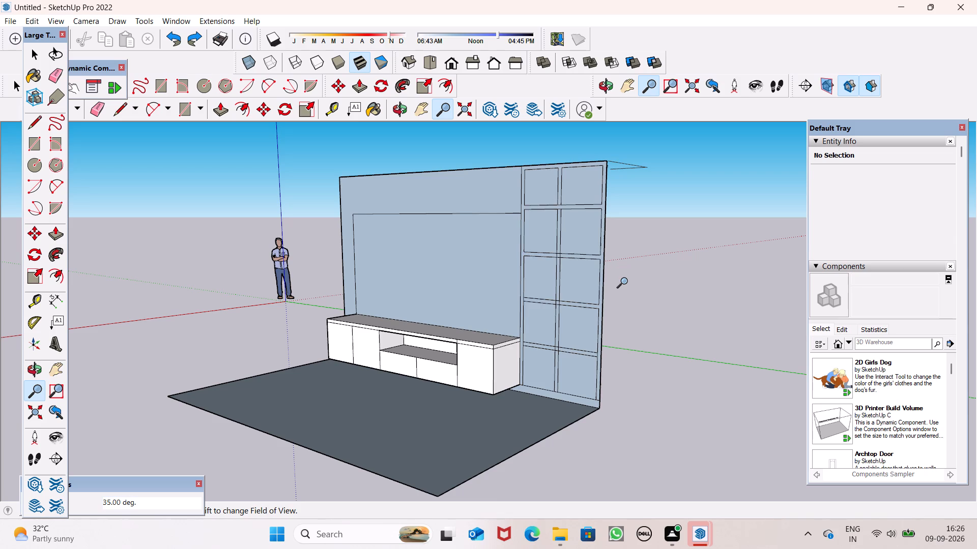
Examine the room edge-on and from the front to check the tall cabinet's flat shelf and frame linework.
scroll(550, 289, "down", 2)
middle_click_drag(566, 313, 328, 363)
scroll(446, 403, "up", 5)
scroll(528, 432, "up", 5)
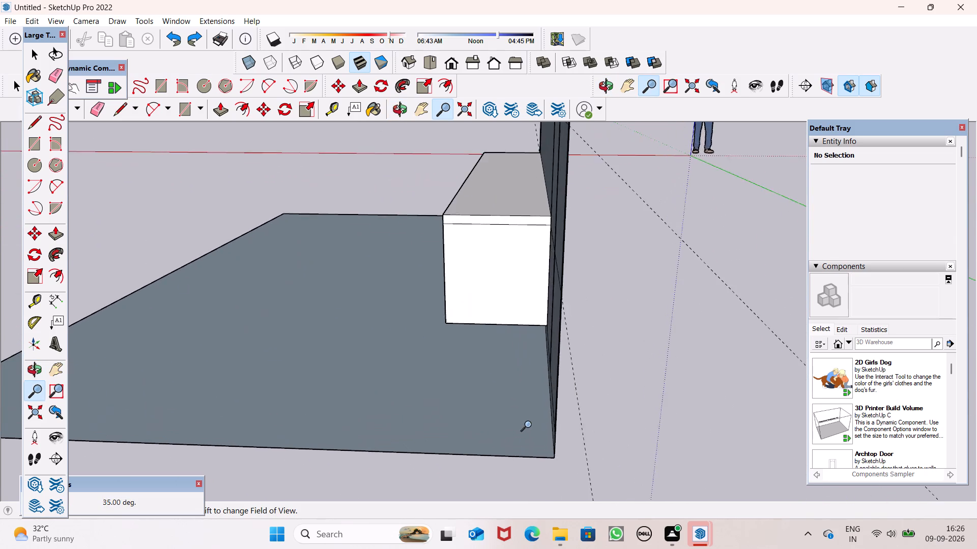
scroll(530, 424, "up", 5)
scroll(540, 414, "down", 19)
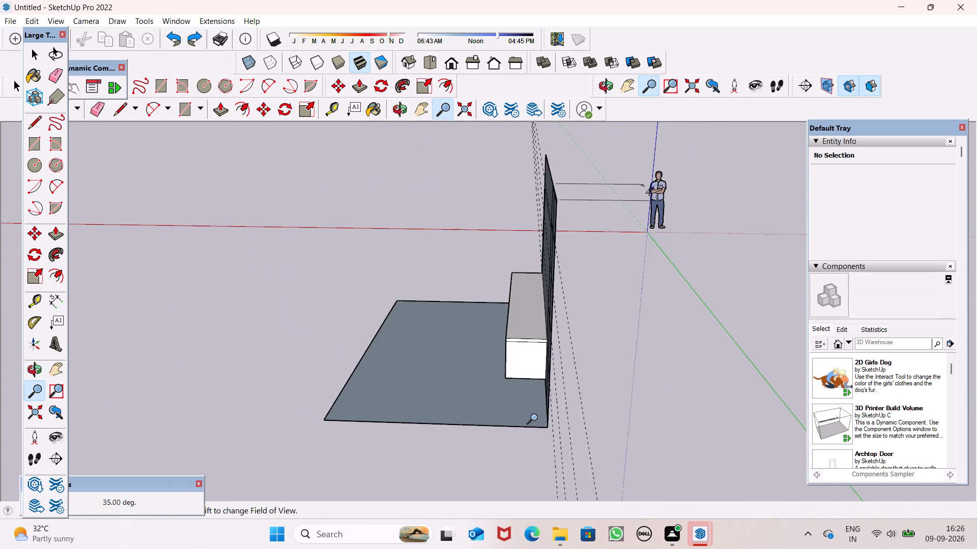
scroll(536, 417, "down", 3)
middle_click_drag(538, 440, 764, 384)
scroll(516, 393, "up", 5)
middle_click_drag(597, 399, 657, 405)
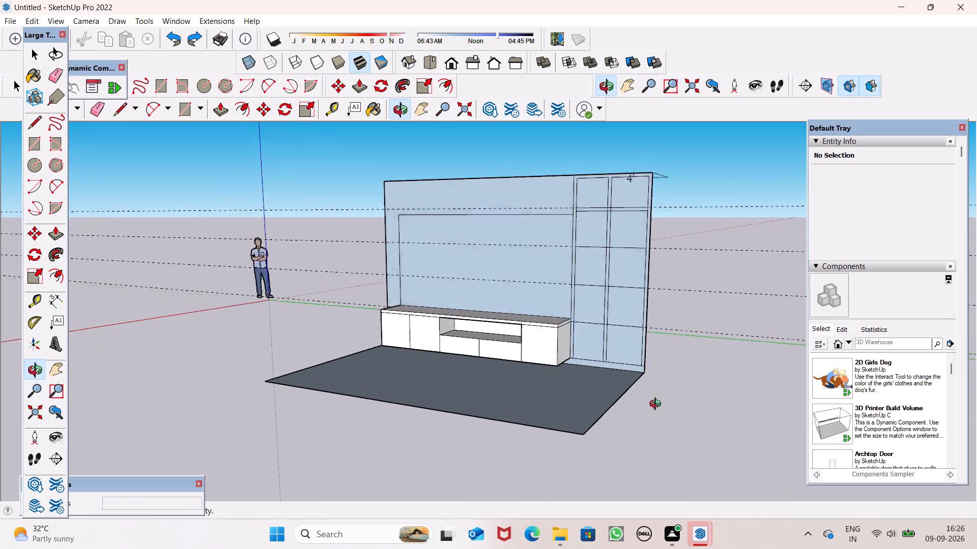
middle_click_drag(657, 405, 672, 403)
scroll(641, 262, "up", 3)
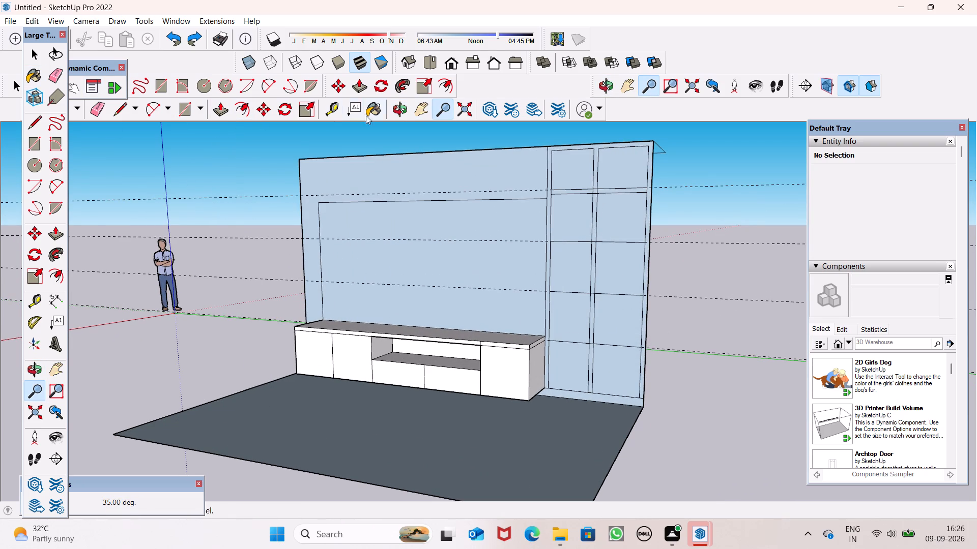
Place guide points 2" below each of the three lower shelf lines, along the inner edge of the tall cabinet's outer stile.
left_click(329, 117)
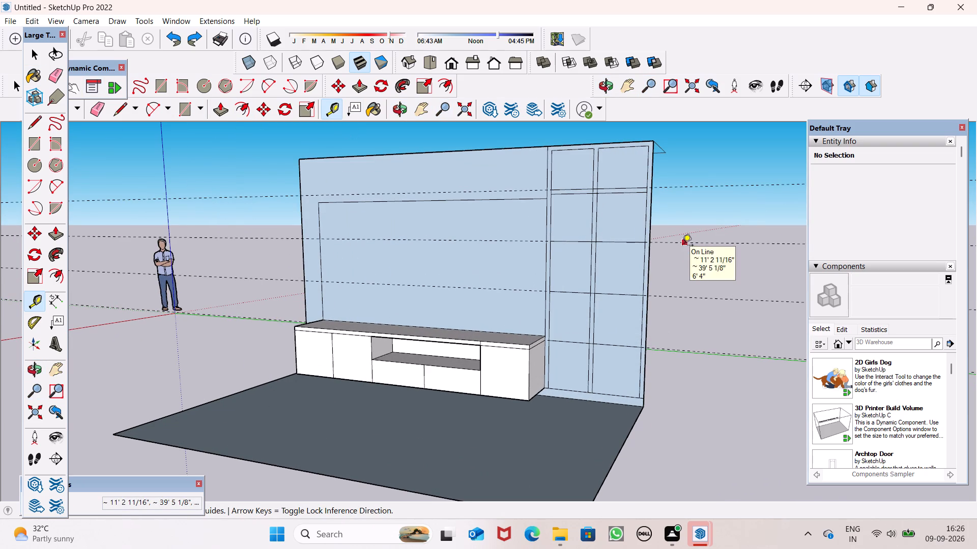
scroll(655, 237, "up", 6)
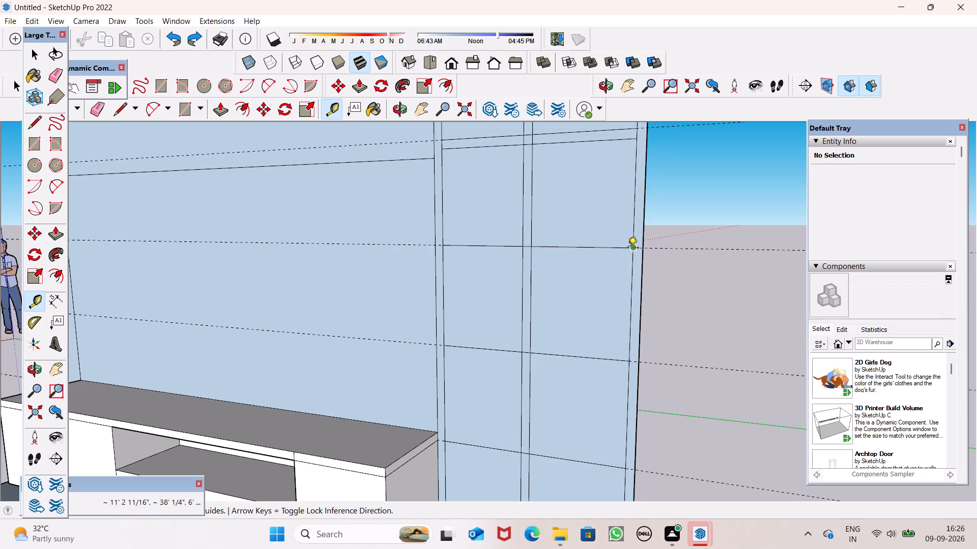
left_click(629, 248)
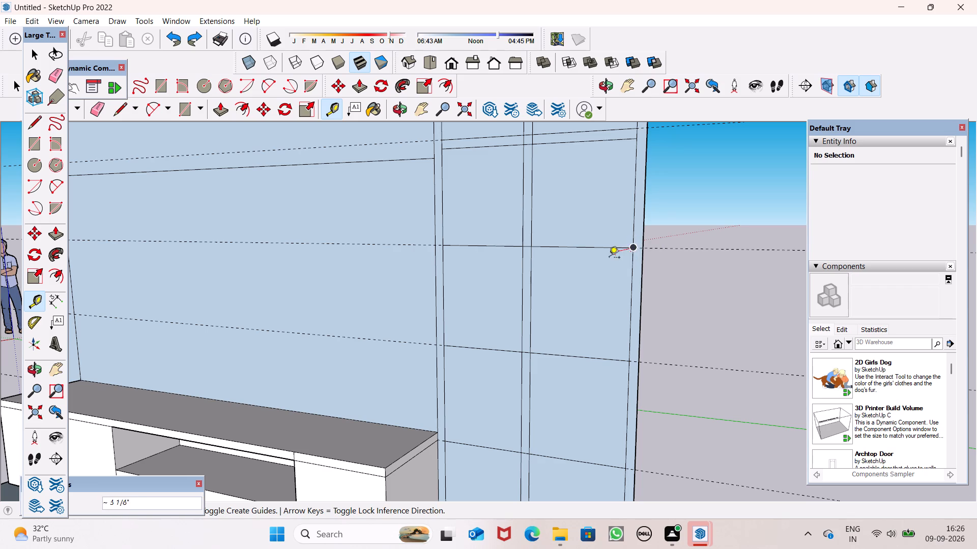
key("2")
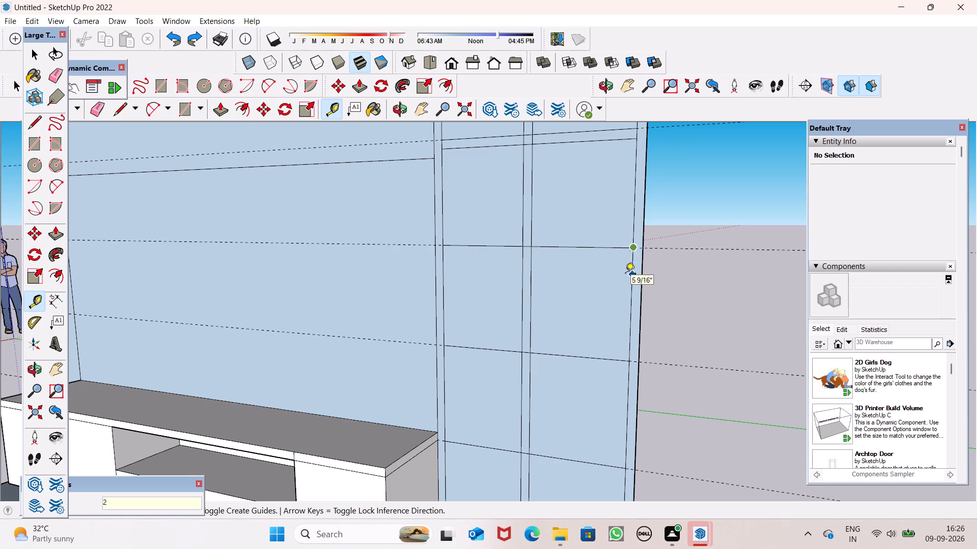
key("shift+quotedbl")
key("Return")
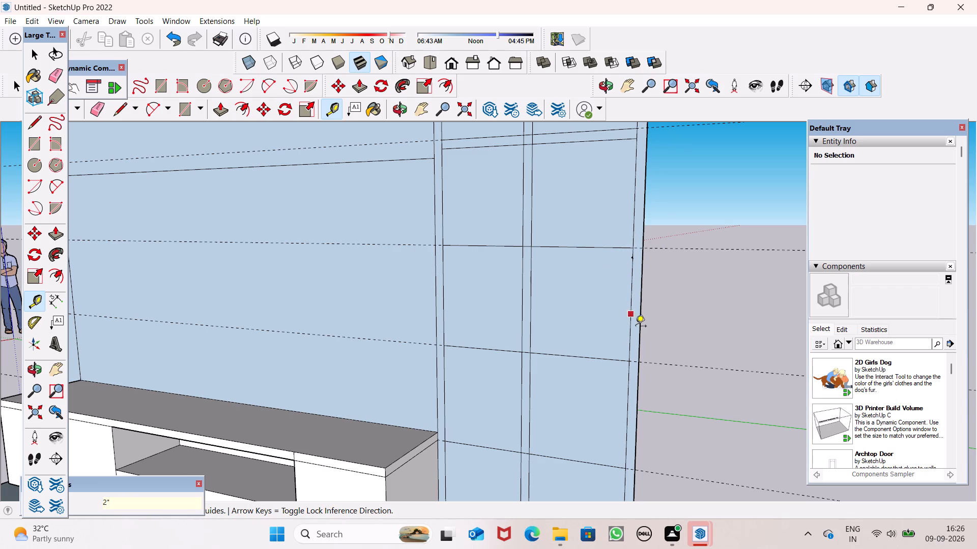
left_click(628, 360)
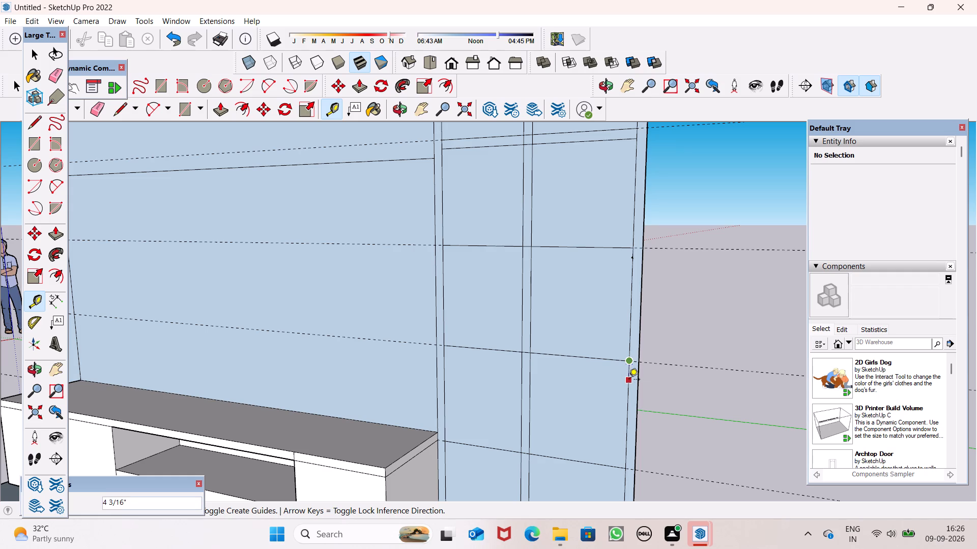
key("2")
key("shift+quotedbl")
key("Return")
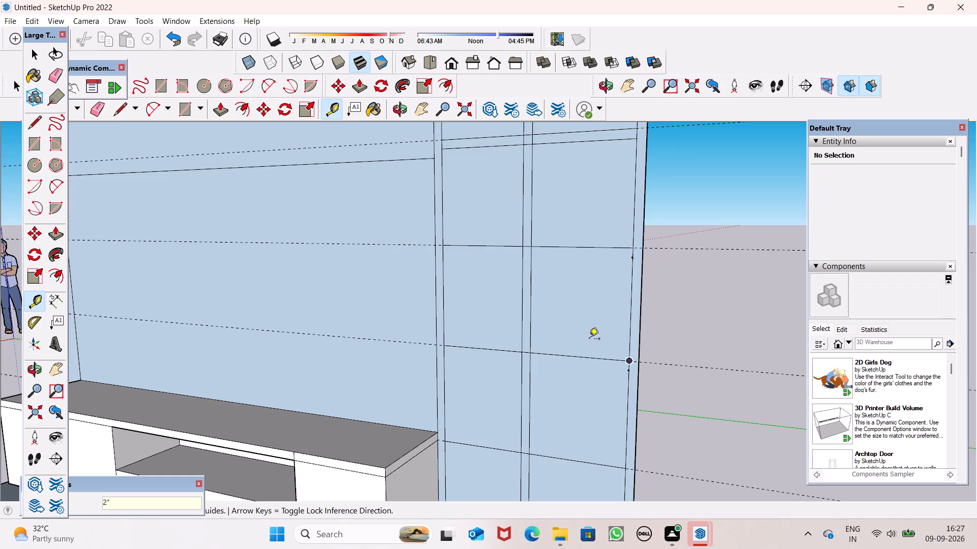
scroll(589, 323, "down", 6)
scroll(609, 415, "up", 6)
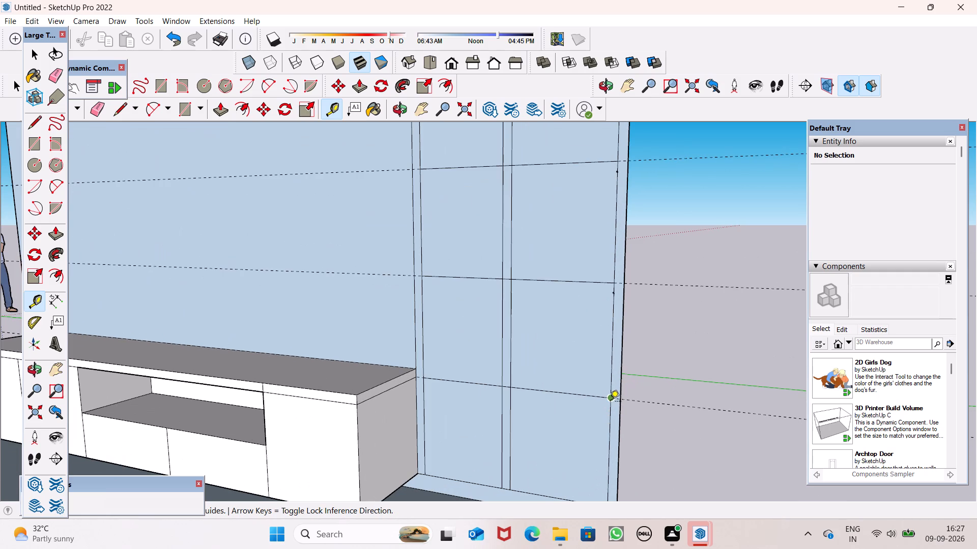
left_click(610, 402)
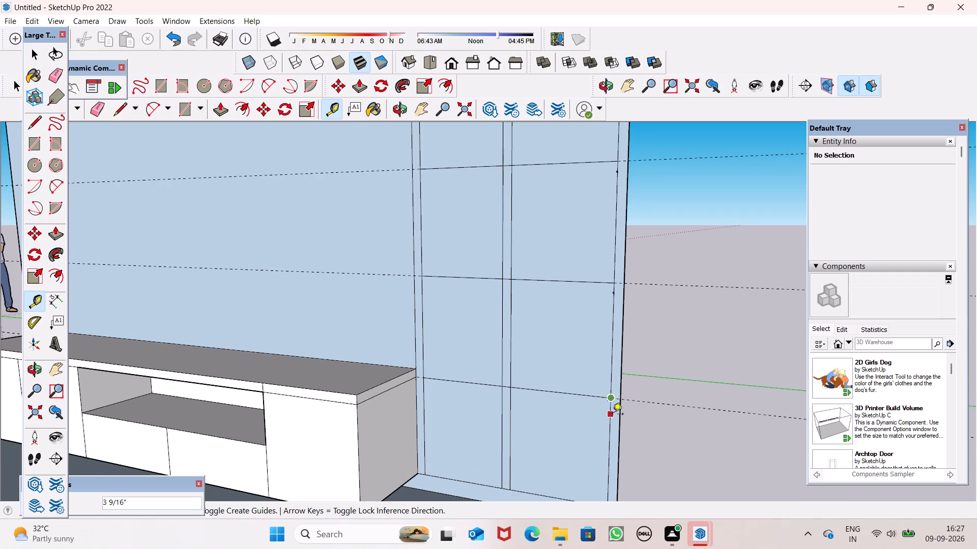
key("2")
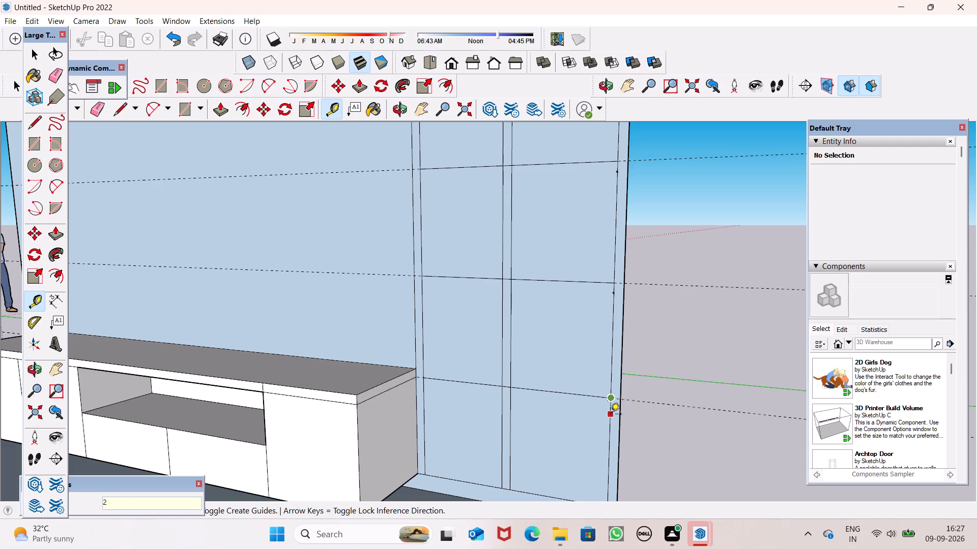
key("shift+quotedbl")
key("Return")
scroll(595, 339, "down", 6)
scroll(614, 463, "up", 2)
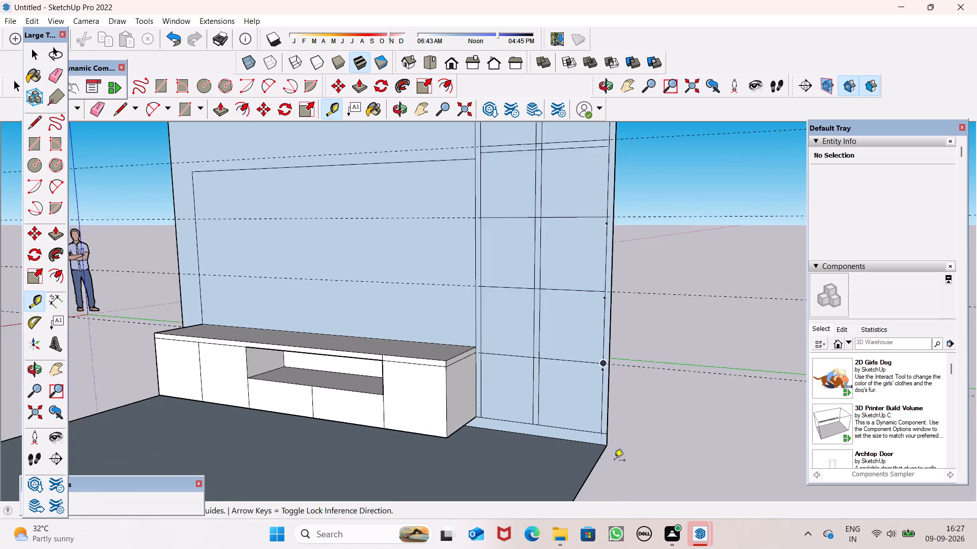
Place a guide point 1" above the tall cabinet's bottom frame line, on the inner edge of the outer stile.
scroll(614, 461, "up", 5)
scroll(589, 425, "up", 9)
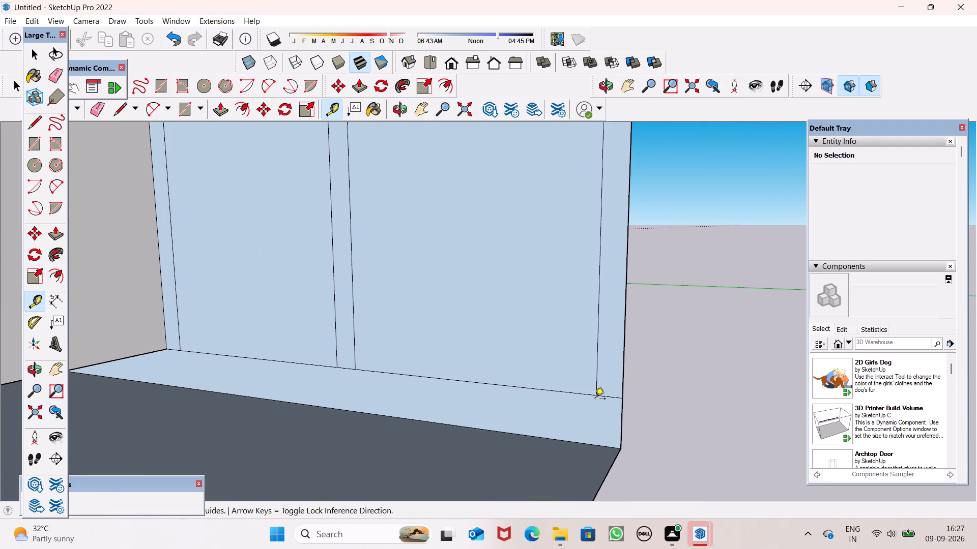
left_click(595, 398)
key("1")
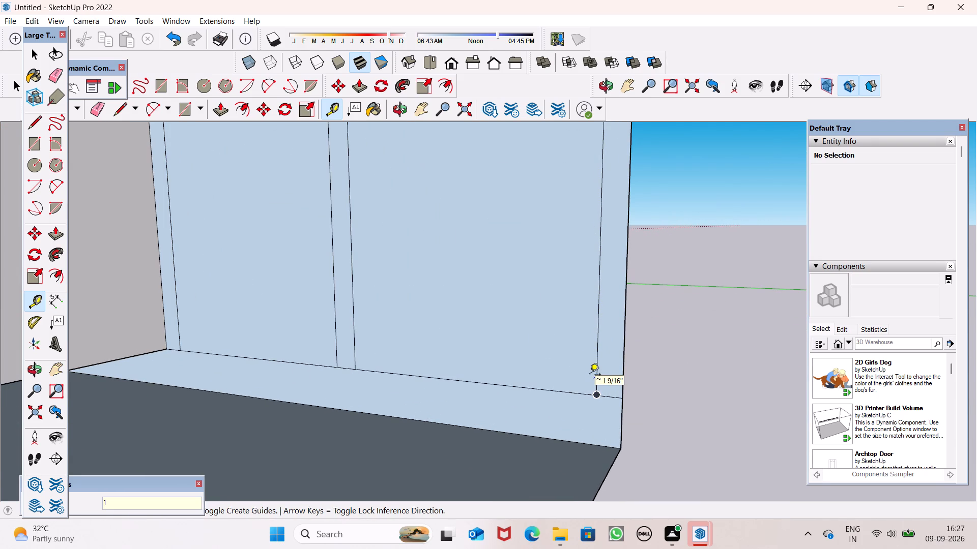
key("shift+quotedbl")
key("Return")
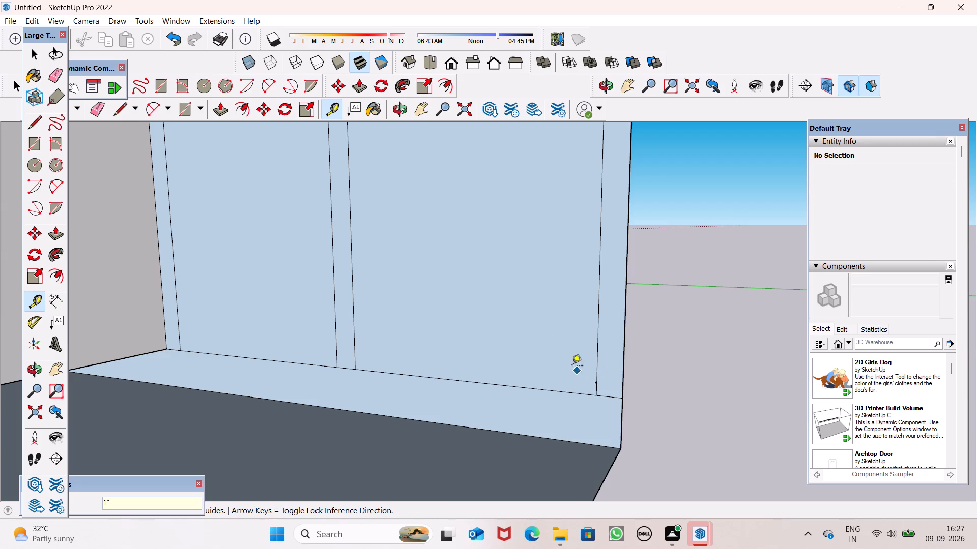
Draw a 3' 8" horizontal line from the 1" guide point across to the tall cabinet's opposite inner frame edge.
key("b")
scroll(553, 352, "down", 6)
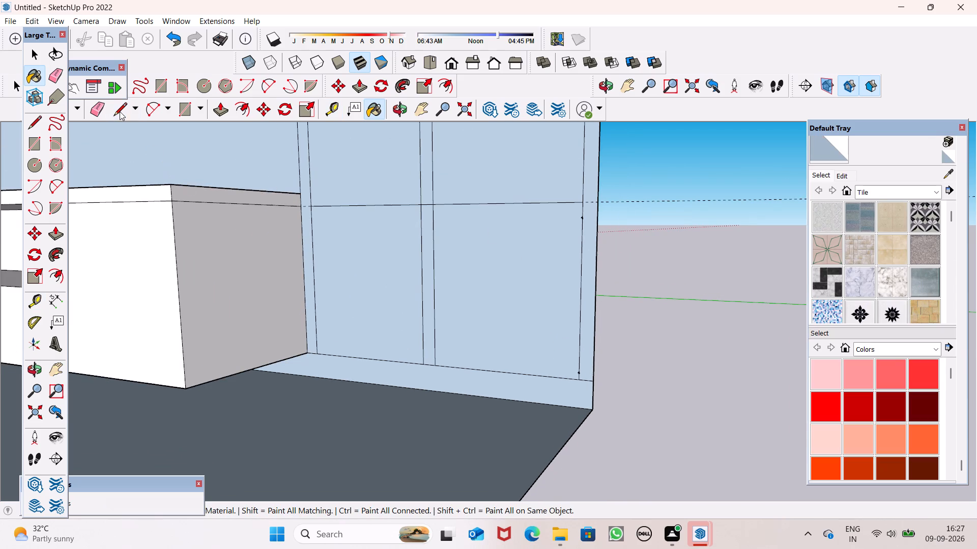
left_click(120, 111)
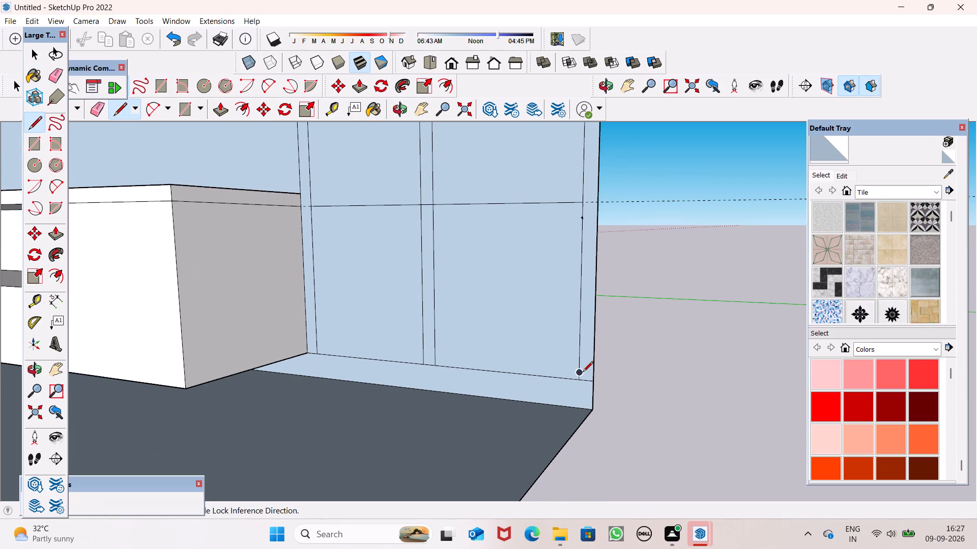
left_click_drag(581, 373, 576, 373)
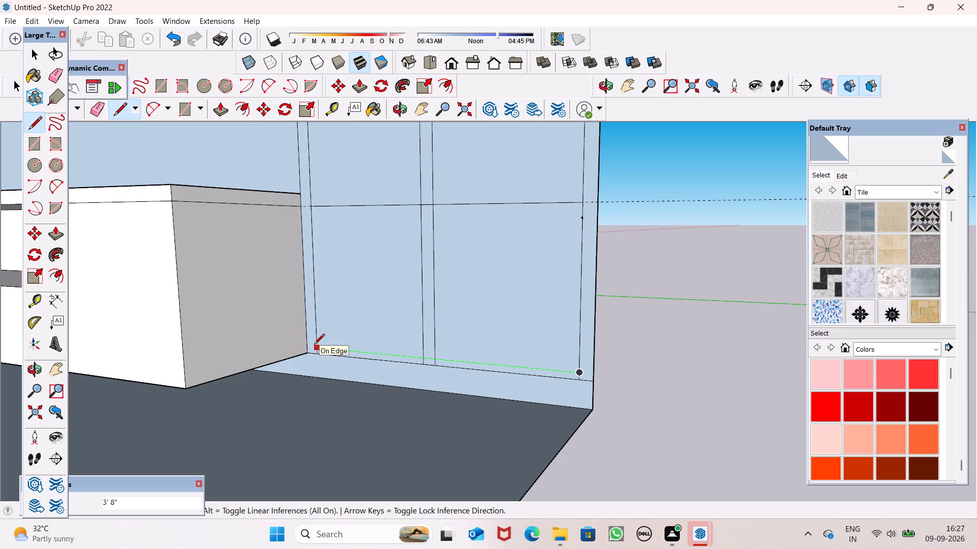
middle_click_drag(341, 387, 495, 356)
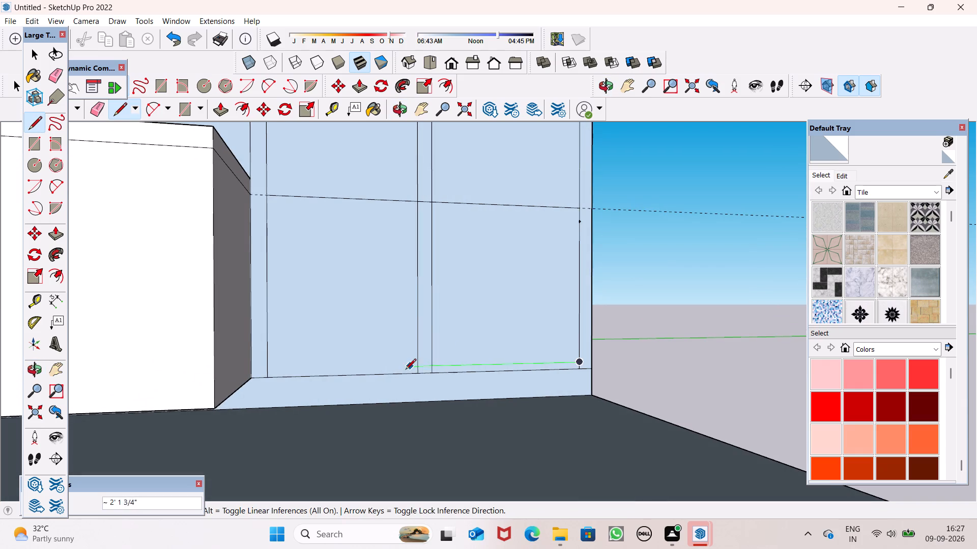
left_click(267, 369)
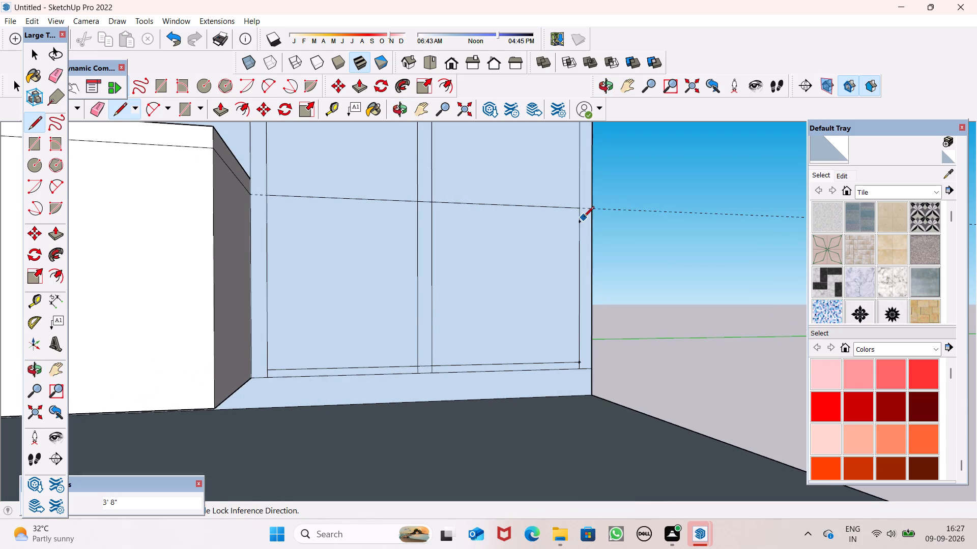
left_click(582, 221)
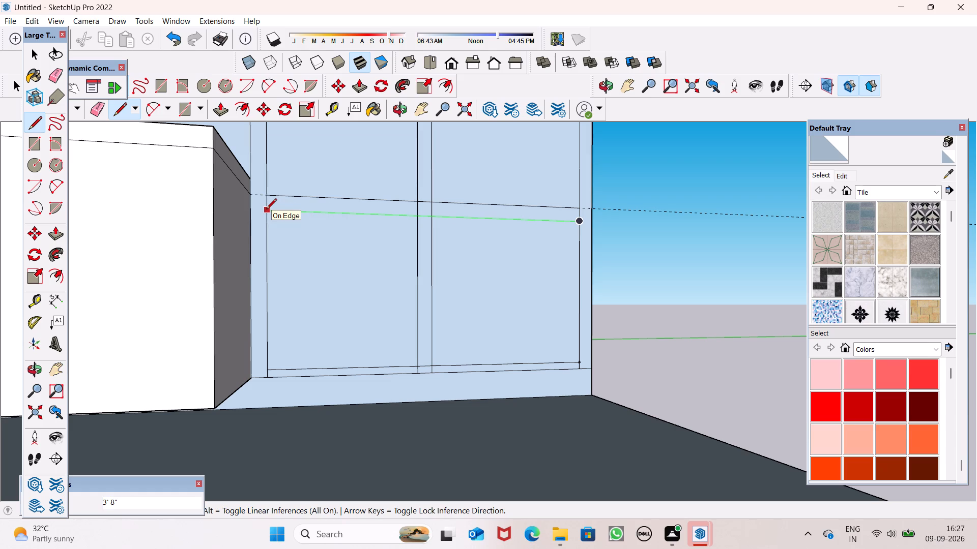
key("space")
Examine the tall cabinet's frame, divider and shelf lines from above and from the front.
scroll(453, 250, "down", 6)
middle_click_drag(522, 290, 502, 392)
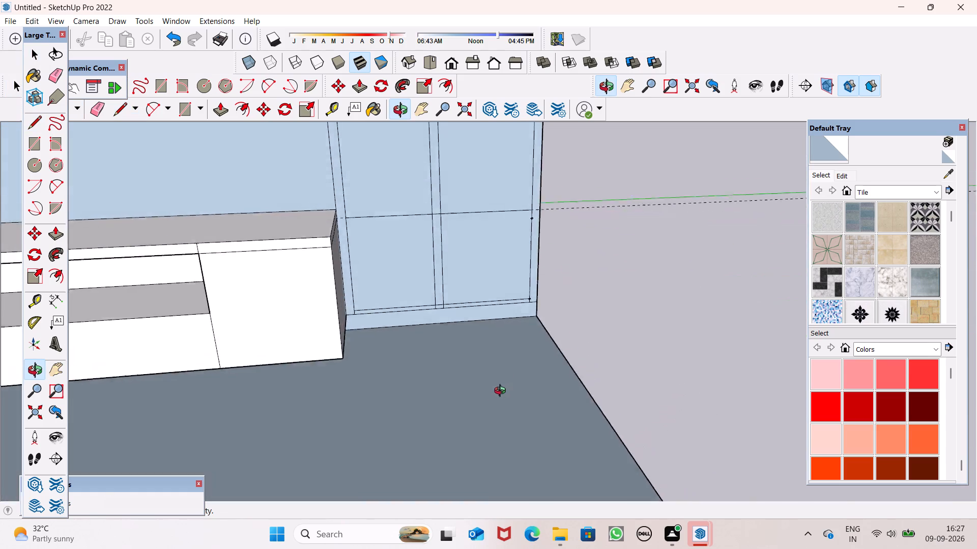
middle_click_drag(502, 392, 345, 452)
scroll(600, 284, "down", 14)
scroll(613, 209, "up", 4)
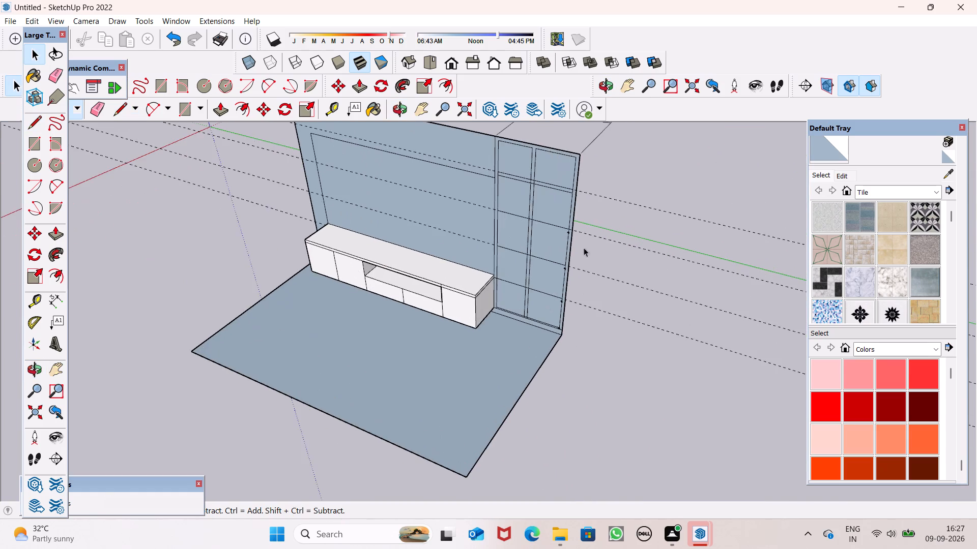
scroll(579, 258, "up", 1)
scroll(579, 258, "down", 4)
middle_click_drag(586, 306, 608, 212)
scroll(548, 164, "up", 7)
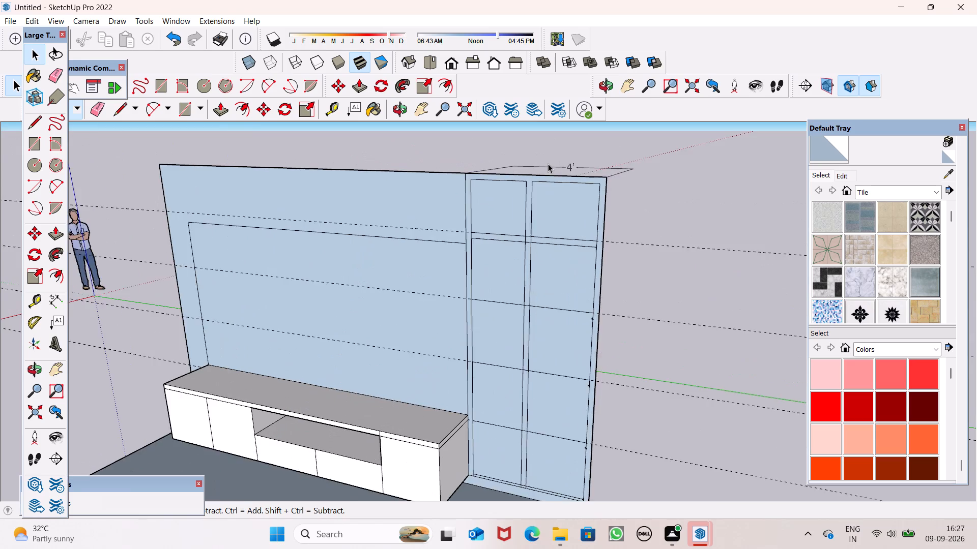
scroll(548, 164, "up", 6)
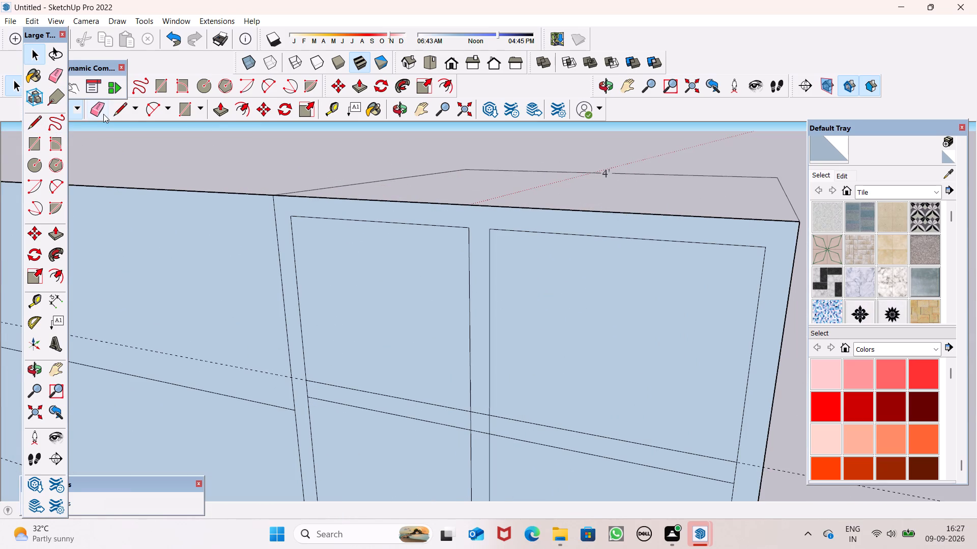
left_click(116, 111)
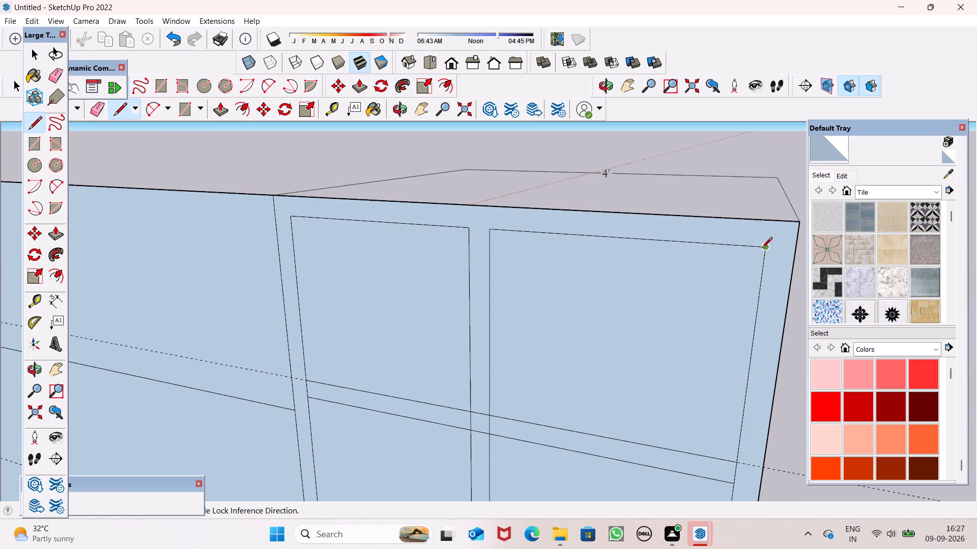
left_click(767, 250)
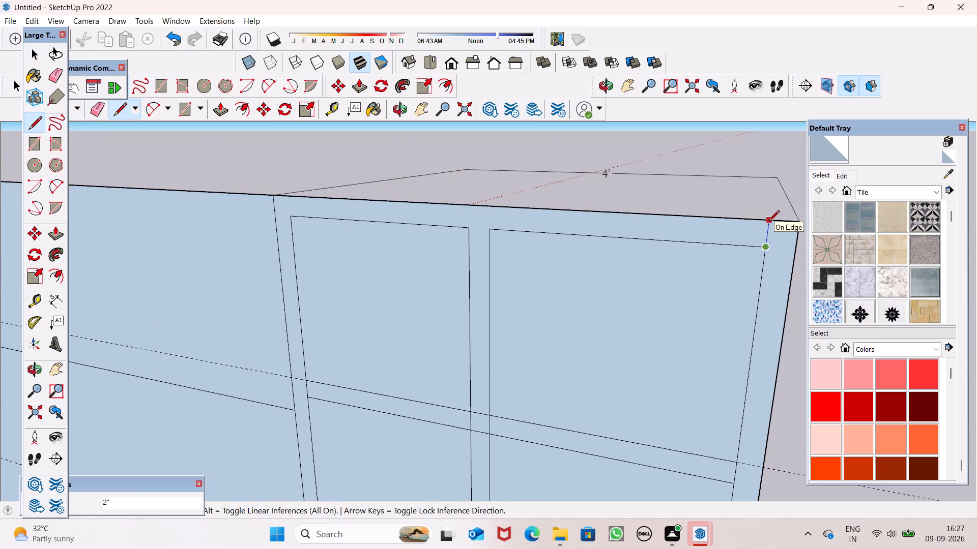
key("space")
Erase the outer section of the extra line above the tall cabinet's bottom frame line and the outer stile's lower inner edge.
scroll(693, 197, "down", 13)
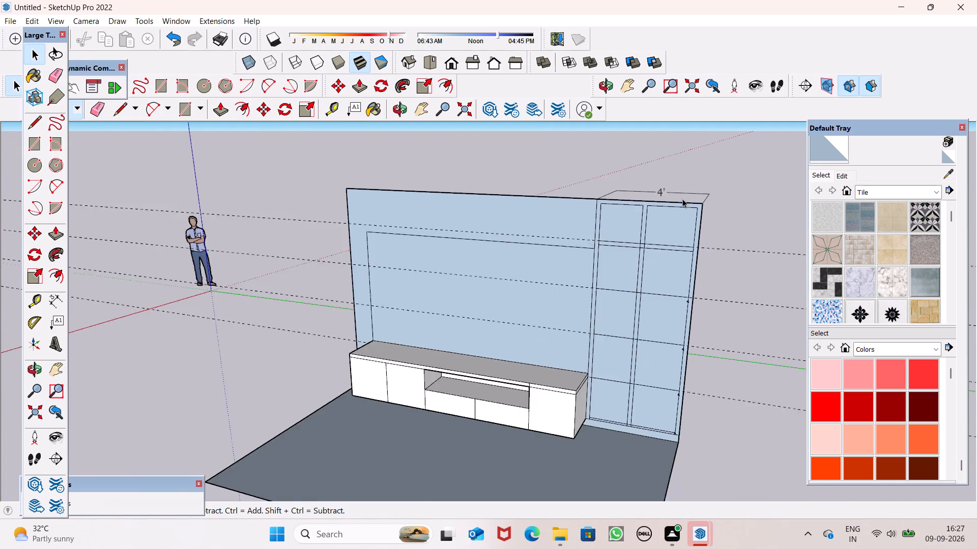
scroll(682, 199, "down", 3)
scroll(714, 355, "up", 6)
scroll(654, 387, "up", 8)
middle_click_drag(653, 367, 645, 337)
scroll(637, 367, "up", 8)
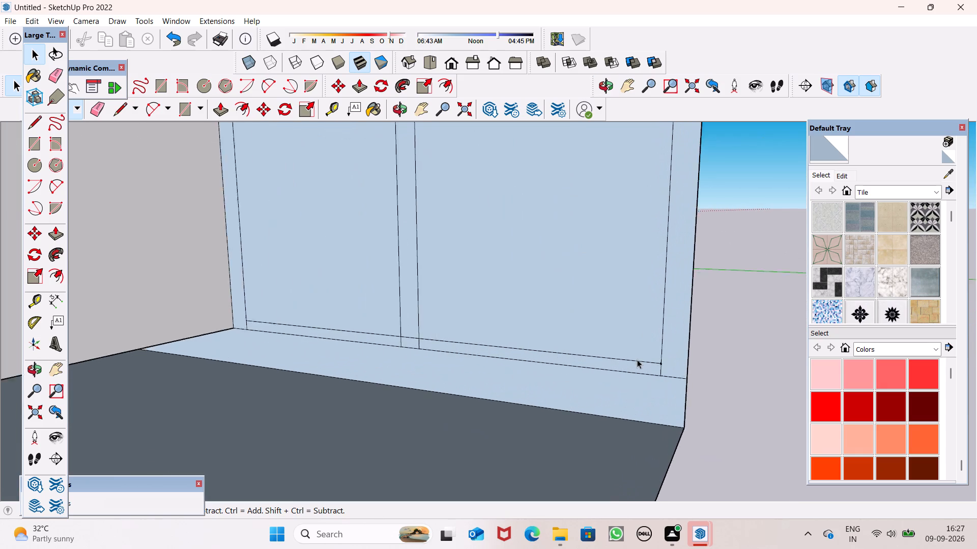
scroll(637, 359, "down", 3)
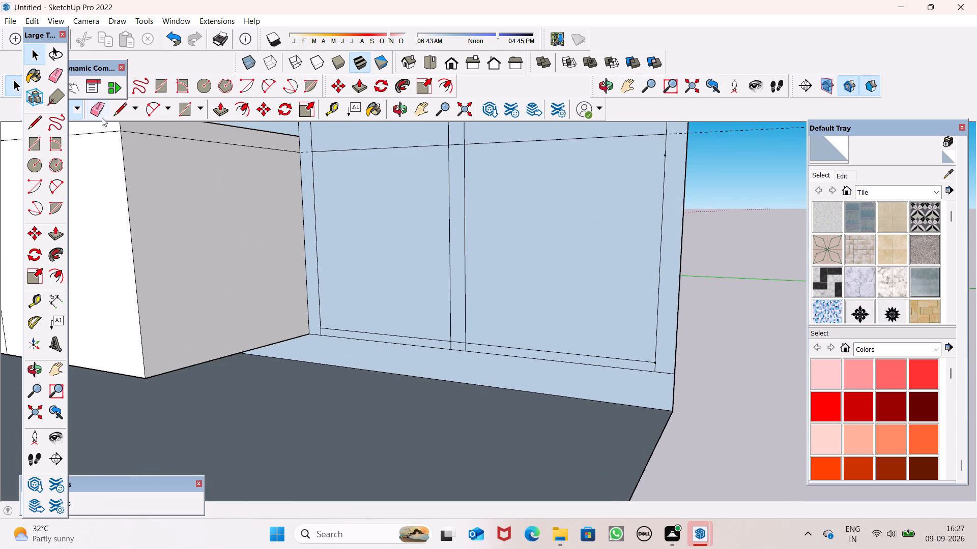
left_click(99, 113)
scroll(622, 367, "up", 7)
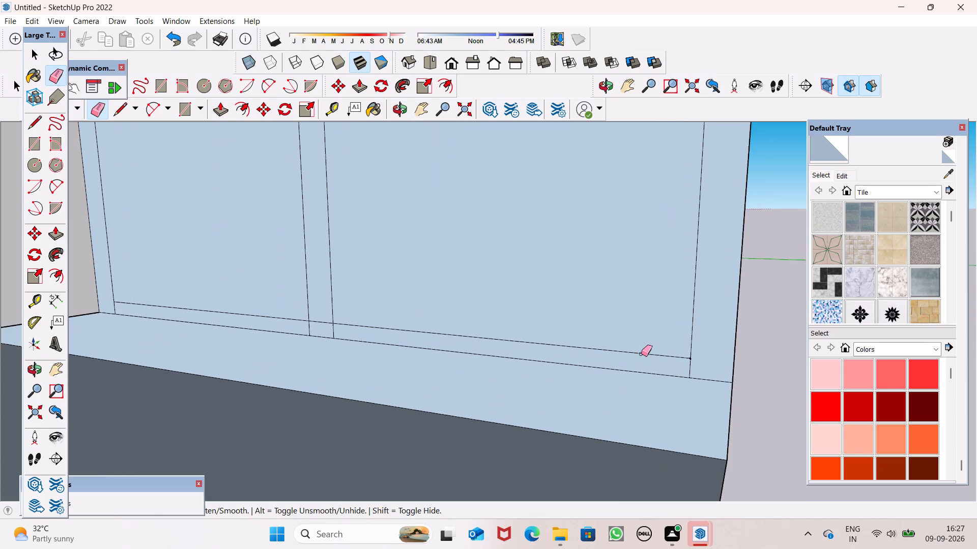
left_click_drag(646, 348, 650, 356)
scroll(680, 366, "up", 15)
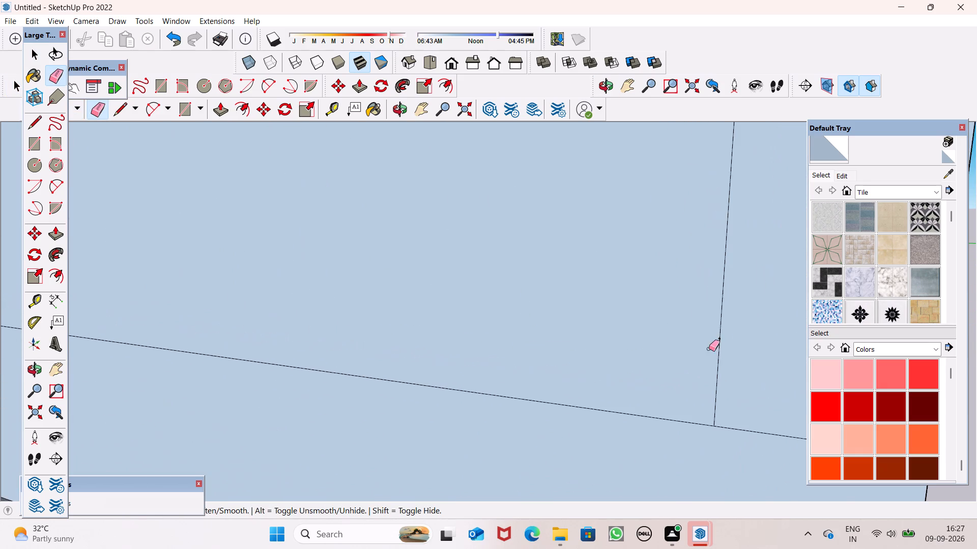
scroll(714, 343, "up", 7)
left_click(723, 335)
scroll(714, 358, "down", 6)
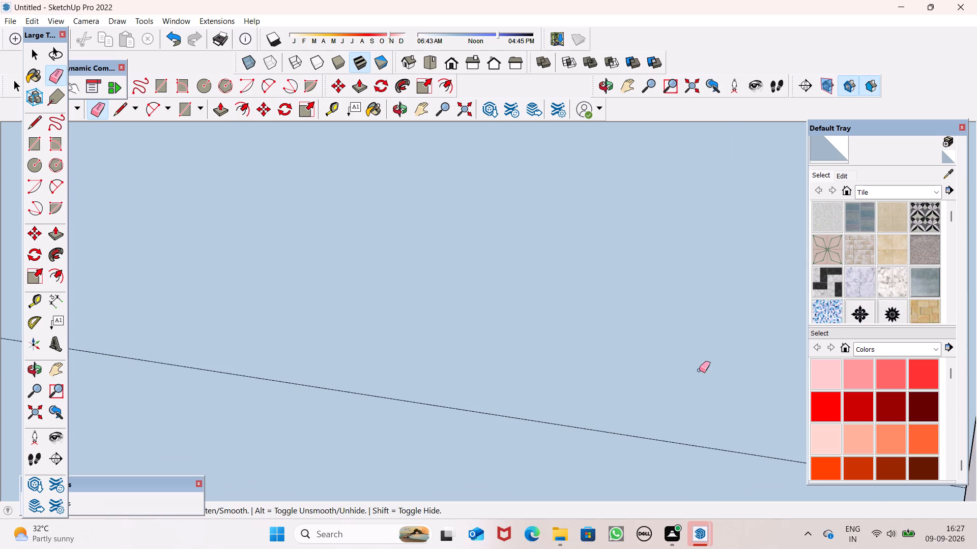
Undo the erasures and the preceding edits back through the tall cabinet's shelf-thickness lines and guide points.
key("ctrl+z")
scroll(698, 361, "down", 20)
scroll(698, 361, "down", 3)
key("space")
key("space")
key("space")
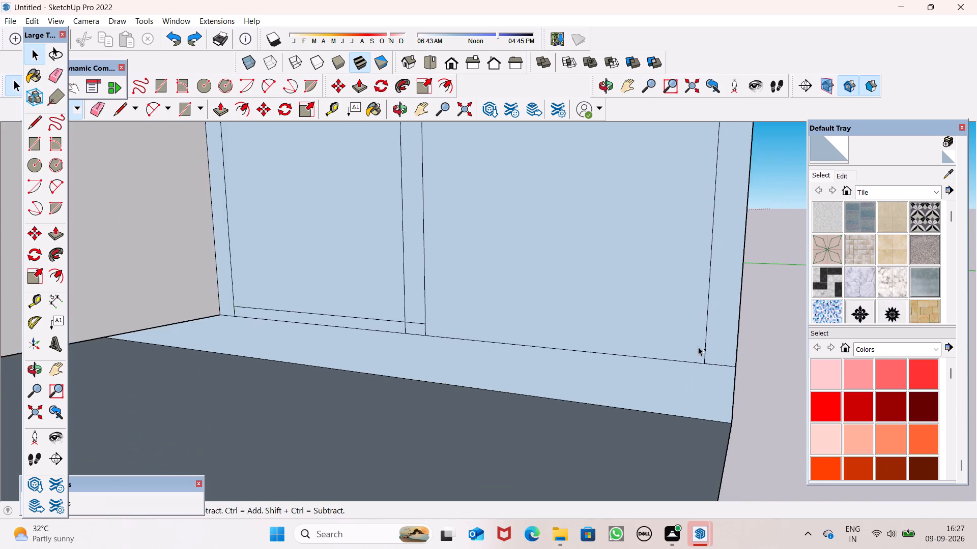
scroll(698, 347, "down", 11)
key("ctrl+z")
key("ctrl+z")
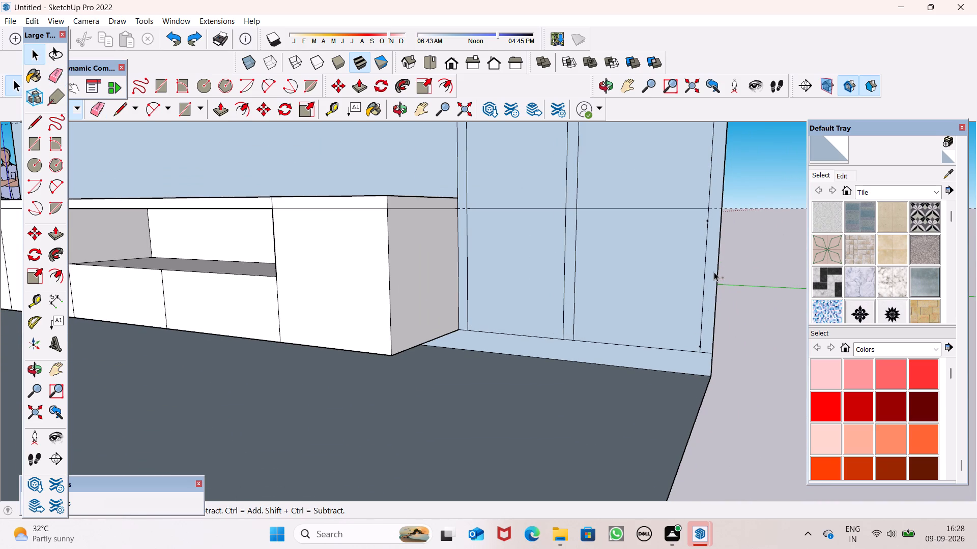
key("ctrl+z")
key("ctrl+z")
key("ctrl+z")
scroll(712, 291, "down", 13)
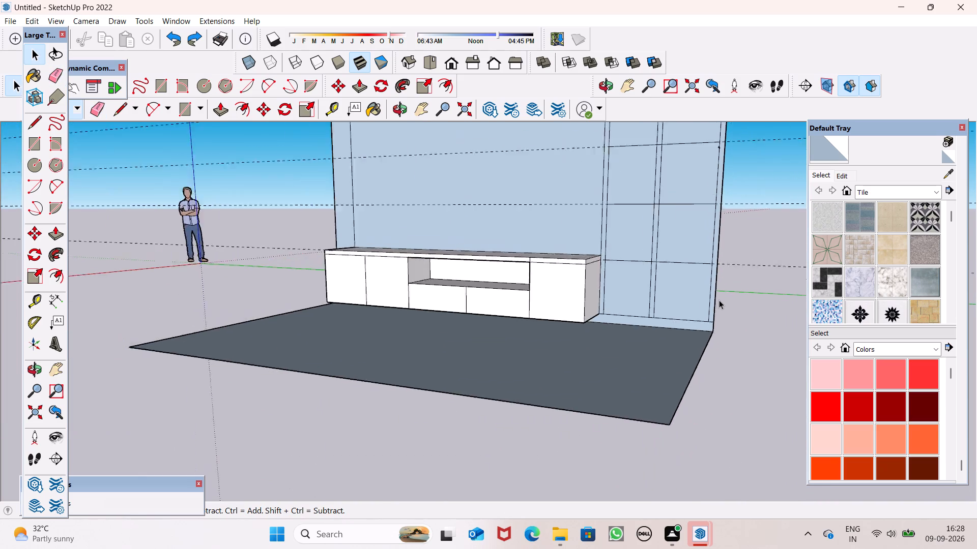
scroll(719, 300, "down", 3)
scroll(728, 270, "up", 1)
scroll(728, 270, "down", 4)
key("ctrl+z")
key("ctrl+z")
Place a horizontal guide line 2" above the tall cabinet's bottom frame line.
scroll(733, 194, "up", 8)
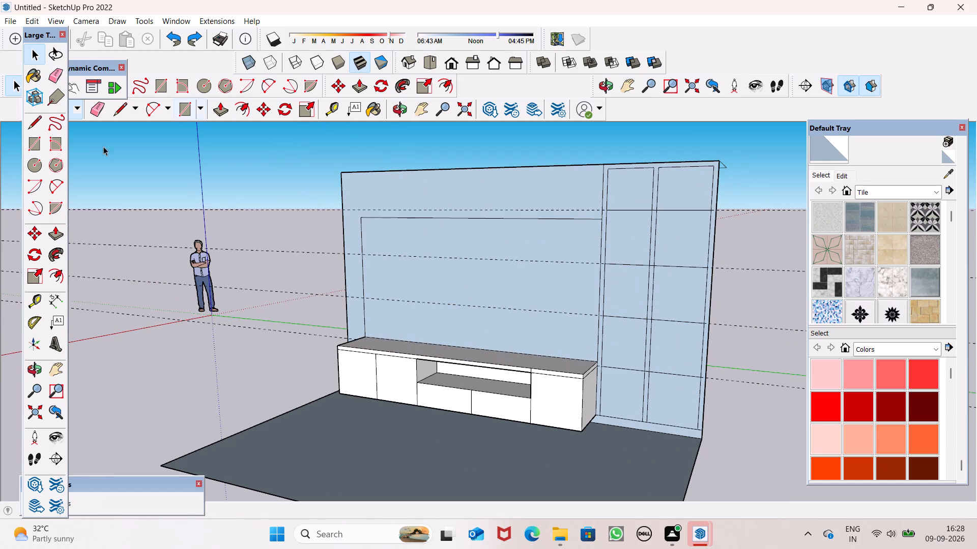
left_click(338, 105)
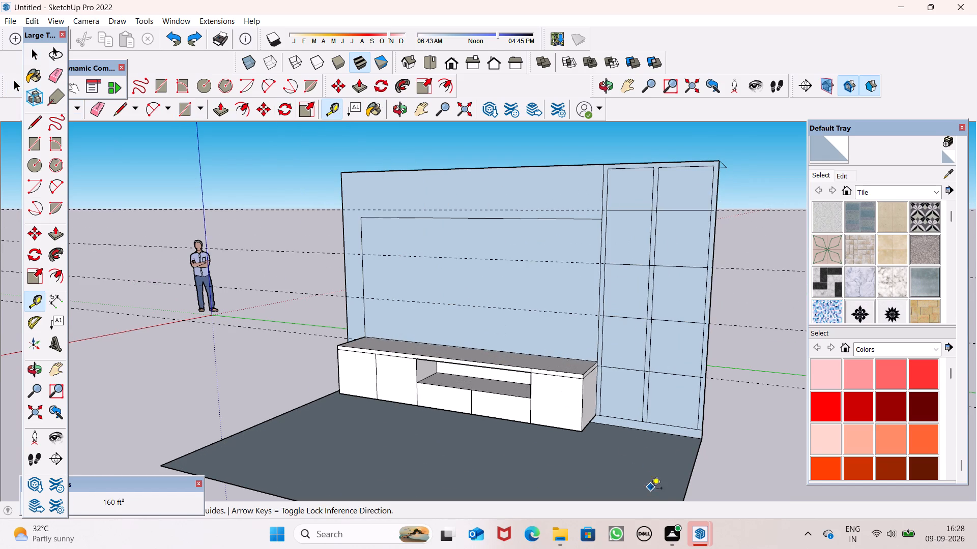
left_click(688, 430)
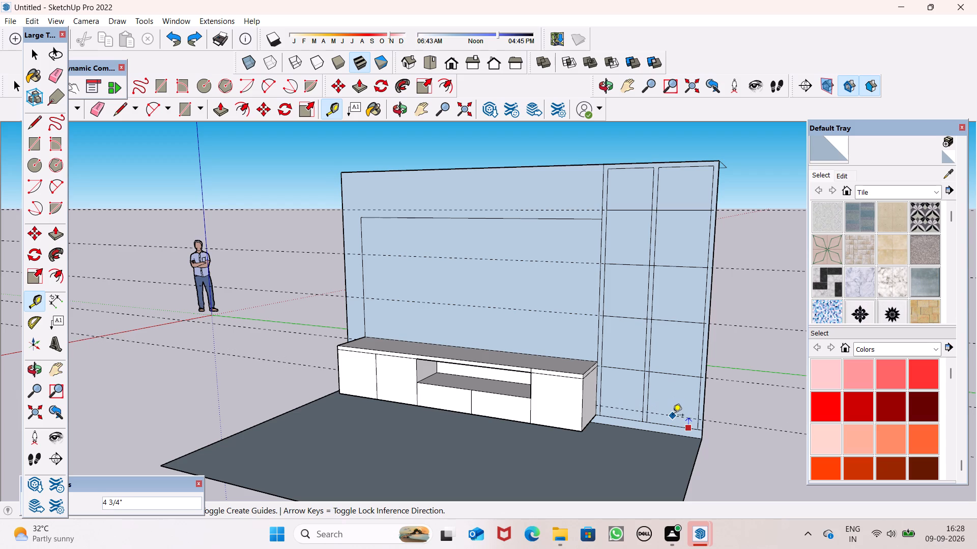
key("2")
key("shift+quotedbl")
key("Return")
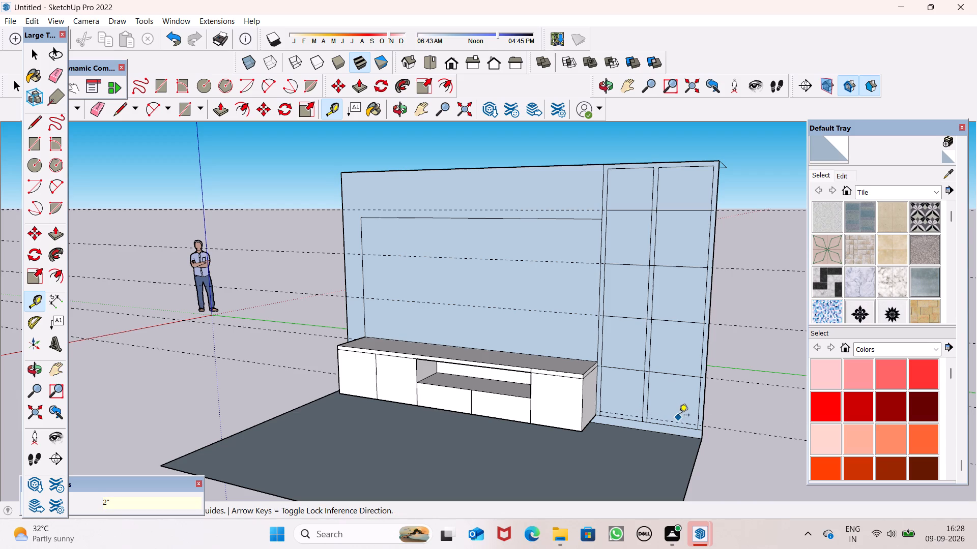
scroll(660, 371, "up", 4)
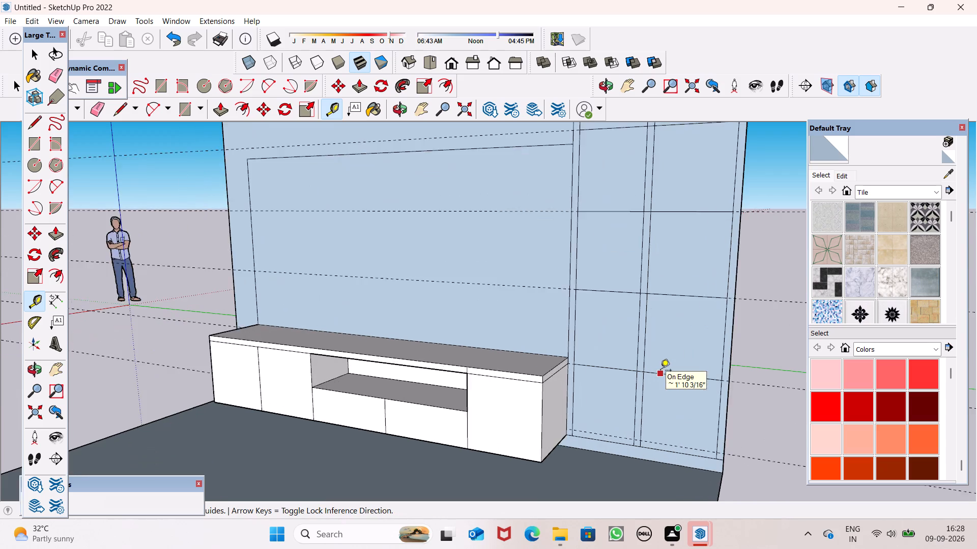
Place a horizontal guide line 1" below the tall cabinet's topmost shelf line.
scroll(660, 378, "down", 5)
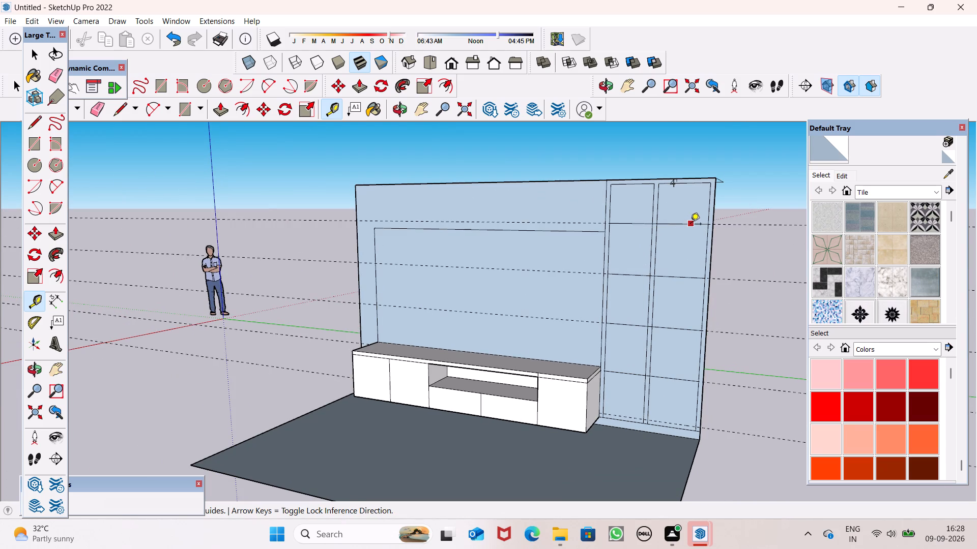
left_click_drag(691, 225, 691, 236)
type("1\"")
key("Return")
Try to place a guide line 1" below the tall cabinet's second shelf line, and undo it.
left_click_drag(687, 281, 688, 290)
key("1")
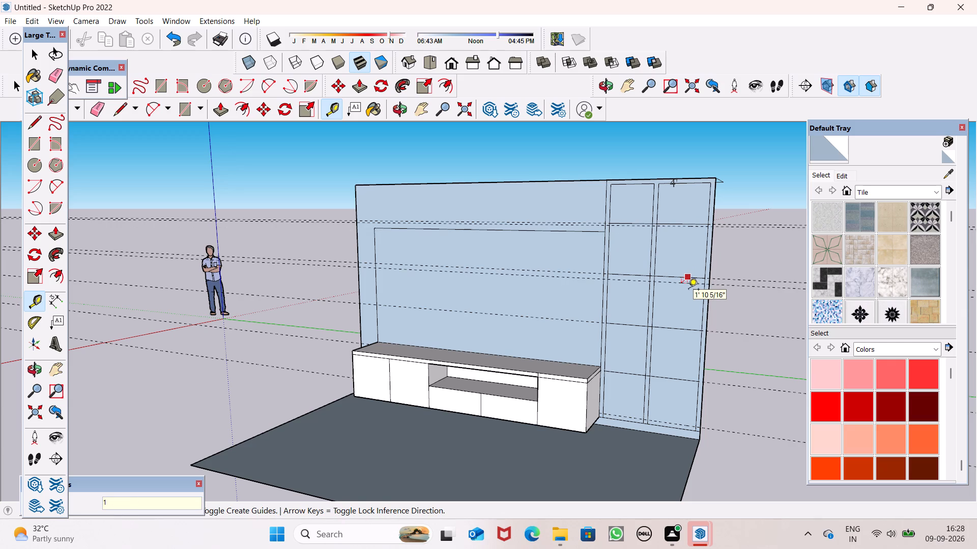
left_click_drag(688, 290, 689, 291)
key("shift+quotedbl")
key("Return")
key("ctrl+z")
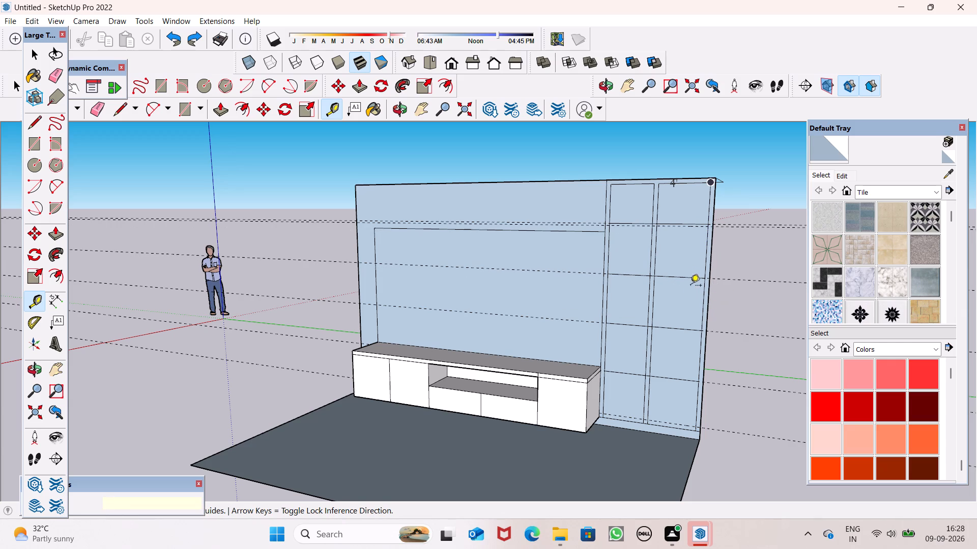
Place horizontal guide lines 1" below the tall cabinet's second and third shelf lines.
left_click_drag(687, 280, 687, 290)
key("1")
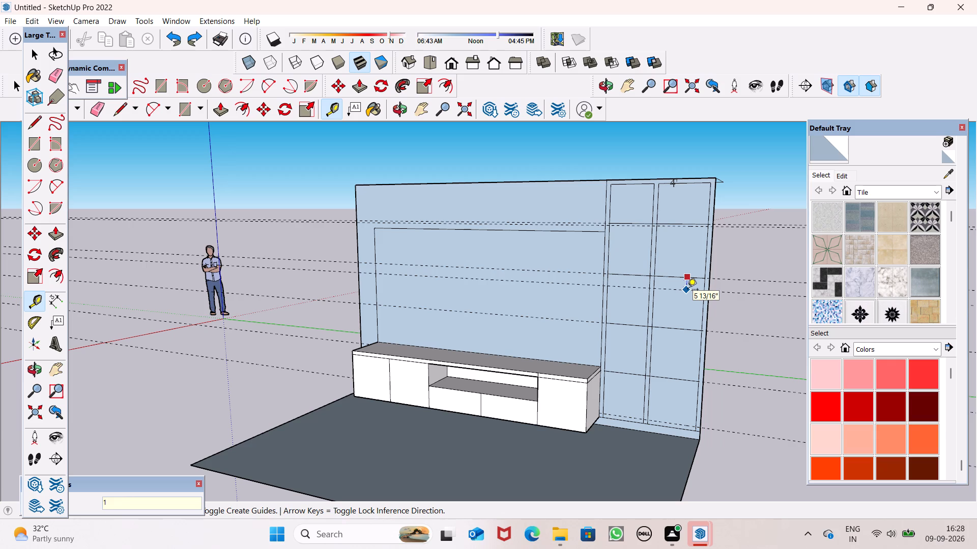
left_click_drag(687, 290, 689, 291)
key("shift+quotedbl")
key("Return")
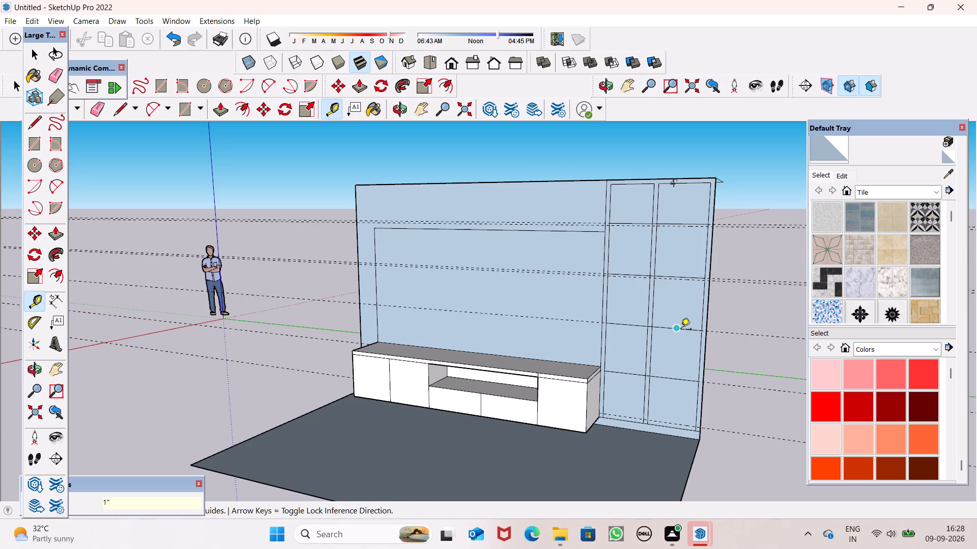
left_click_drag(681, 330, 688, 338)
key("1")
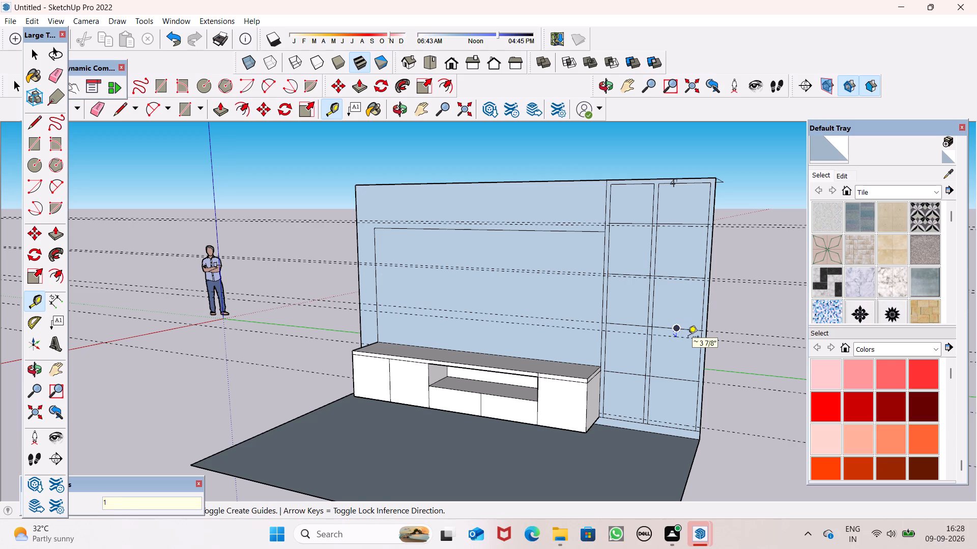
left_click_drag(688, 338, 690, 338)
key("shift+quotedbl")
key("Return")
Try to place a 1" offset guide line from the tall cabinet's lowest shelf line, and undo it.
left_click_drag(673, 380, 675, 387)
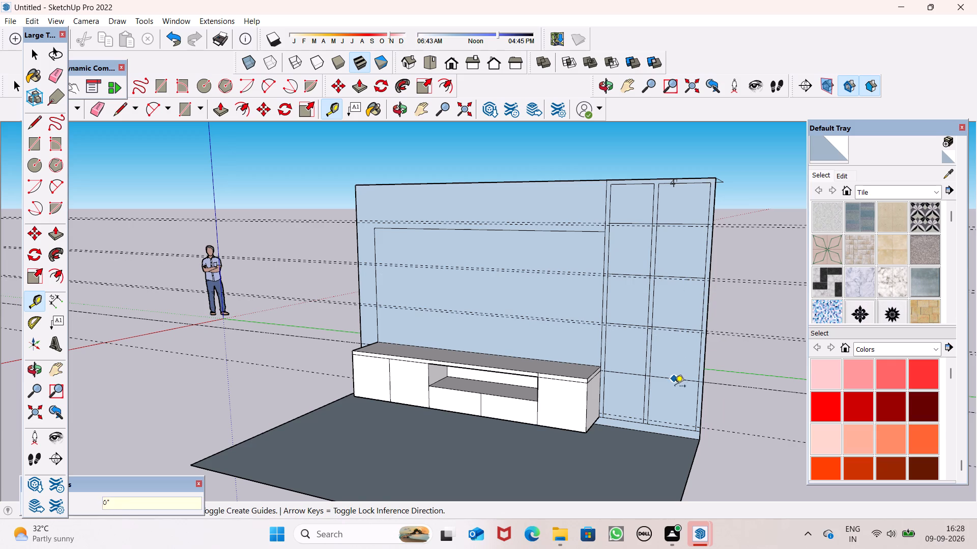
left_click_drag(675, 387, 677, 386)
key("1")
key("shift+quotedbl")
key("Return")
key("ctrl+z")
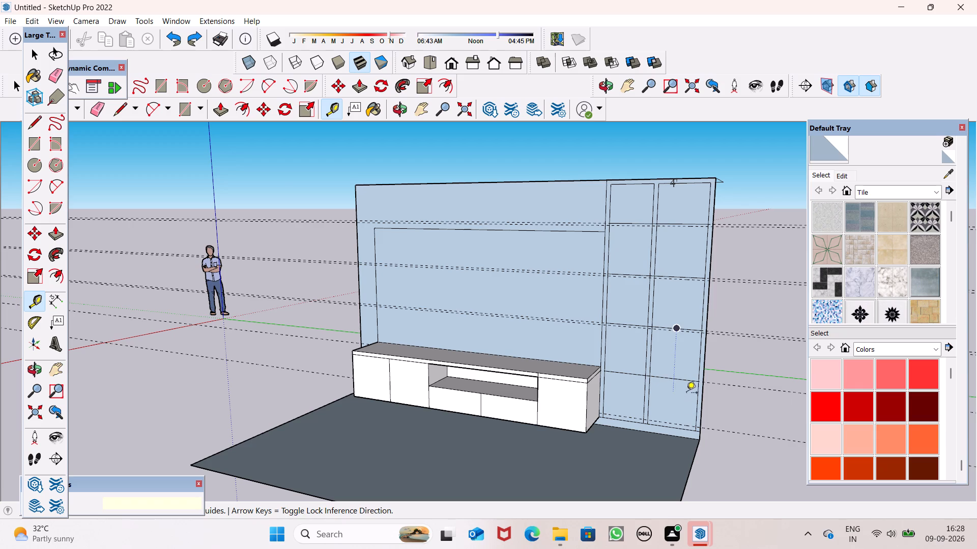
Place a horizontal guide line 1" above the tall cabinet's lowest shelf line.
scroll(684, 392, "up", 4)
left_click_drag(679, 375, 682, 364)
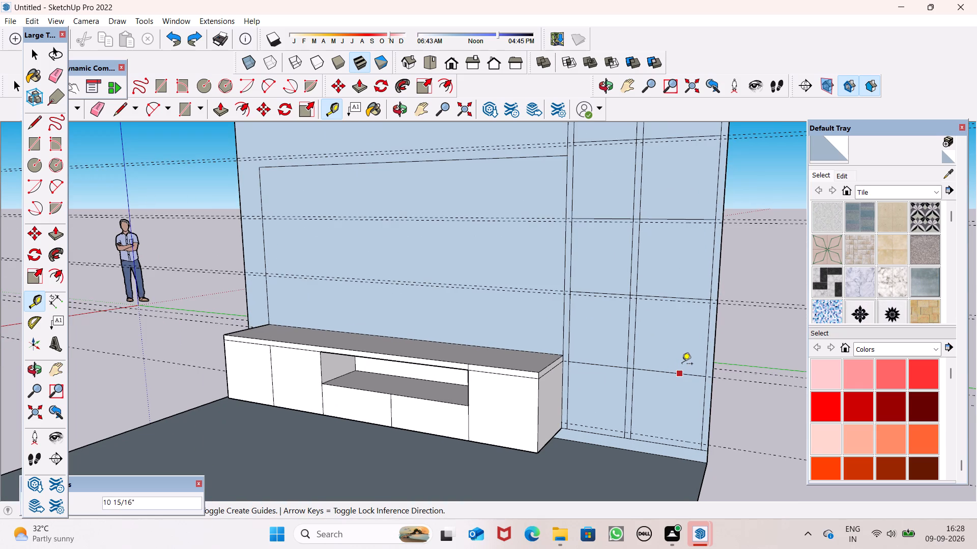
left_click_drag(682, 364, 659, 381)
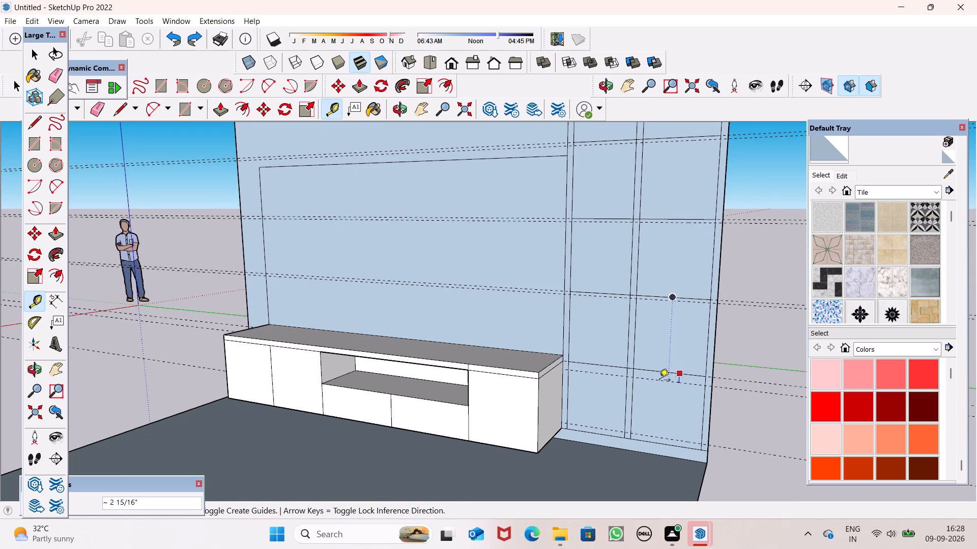
left_click_drag(659, 381, 661, 359)
key("1")
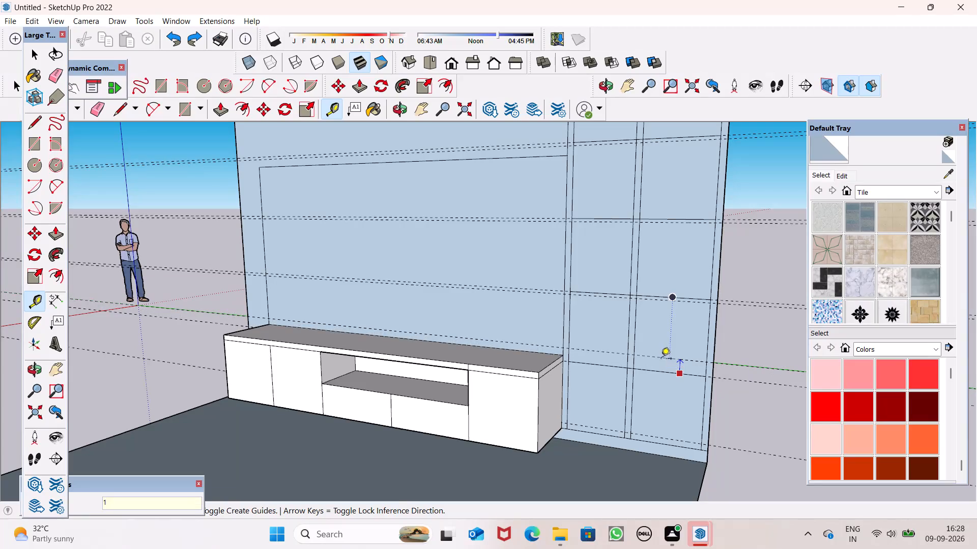
left_click_drag(661, 359, 662, 363)
key("shift+quotedbl")
key("Return")
key("space")
key("space")
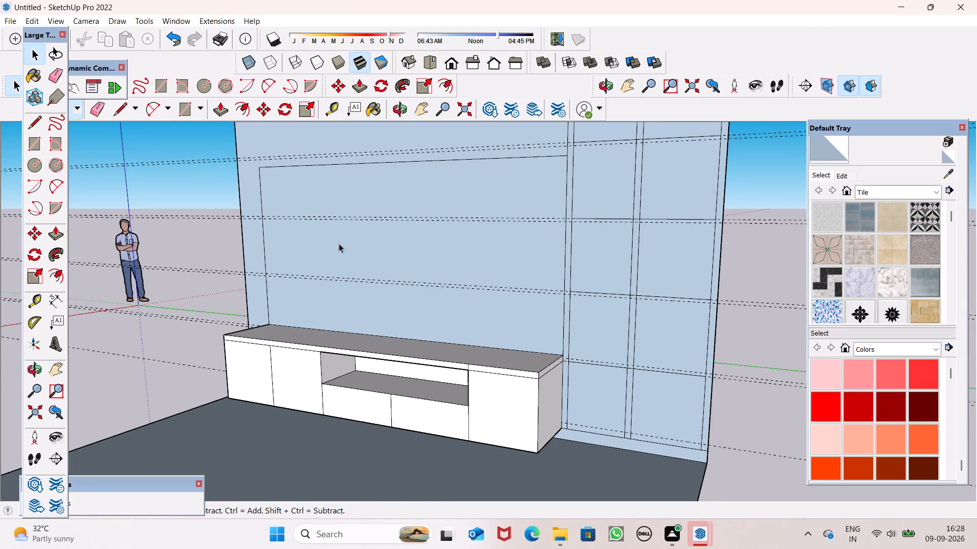
Draw a 3' 8" line along the guide below the topmost shelf line, between the tall cabinet's inner frame edges.
left_click(119, 114)
scroll(416, 351, "down", 5)
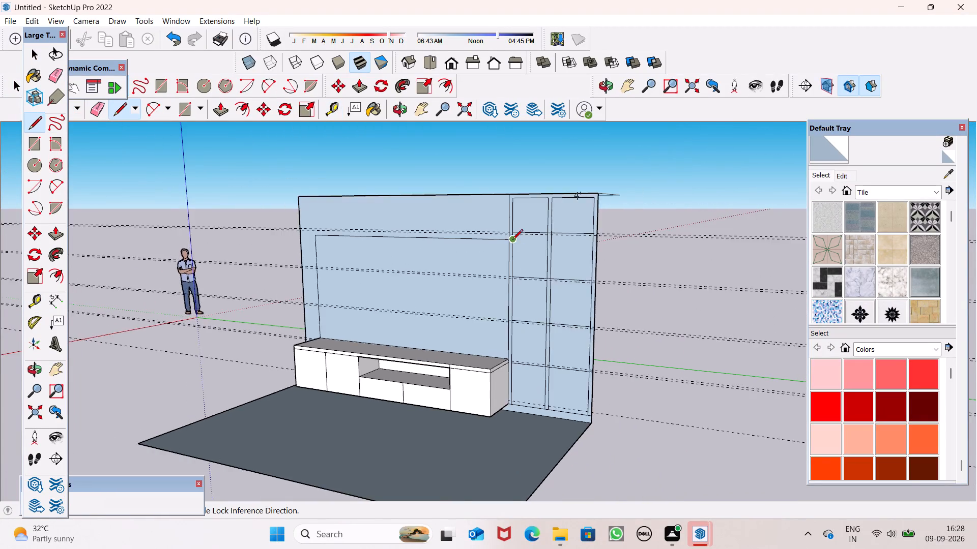
scroll(512, 239, "up", 11)
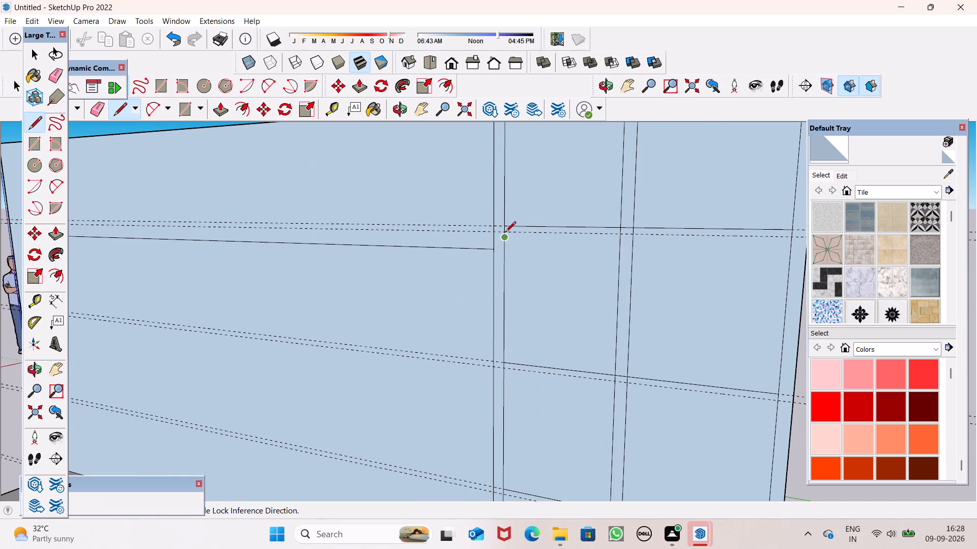
scroll(504, 233, "up", 8)
left_click(507, 229)
scroll(695, 223, "down", 4)
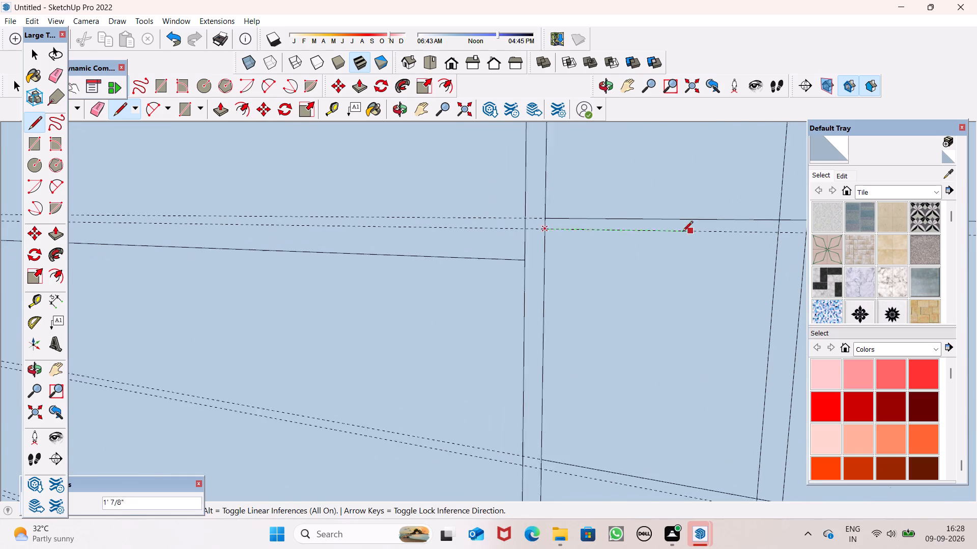
scroll(682, 232, "down", 2)
scroll(560, 241, "down", 7)
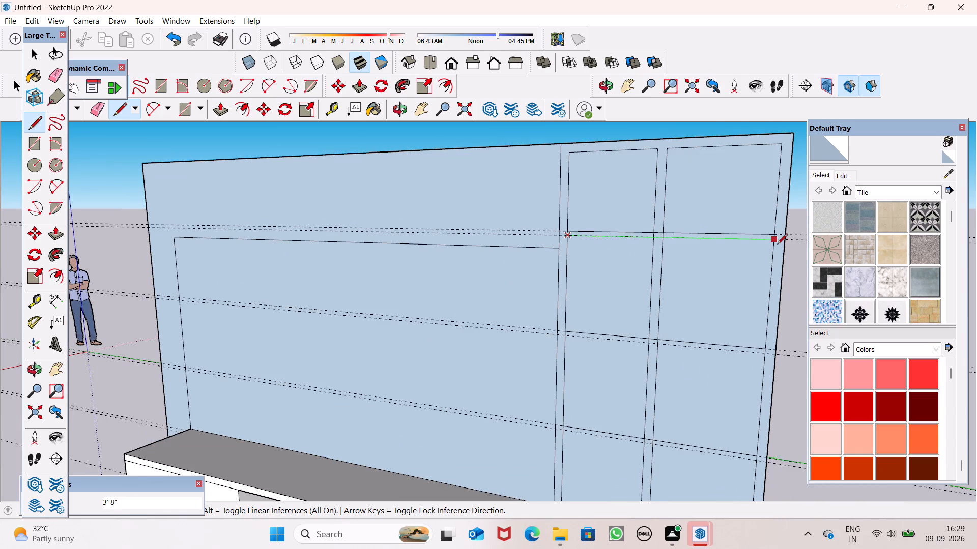
left_click(777, 244)
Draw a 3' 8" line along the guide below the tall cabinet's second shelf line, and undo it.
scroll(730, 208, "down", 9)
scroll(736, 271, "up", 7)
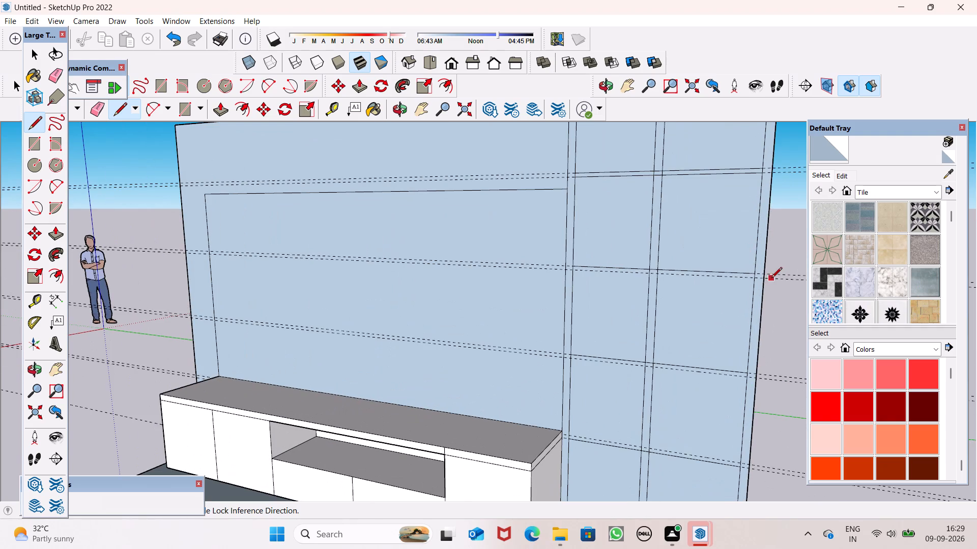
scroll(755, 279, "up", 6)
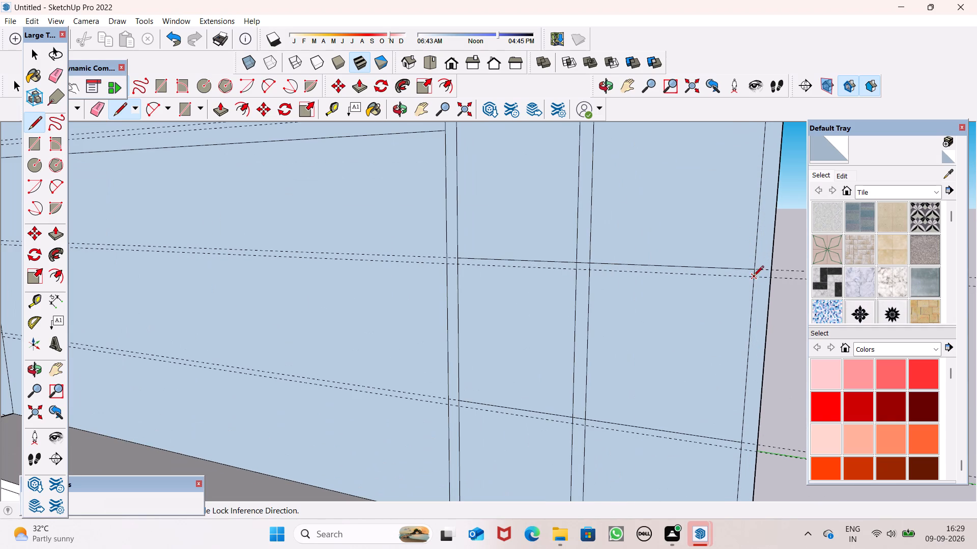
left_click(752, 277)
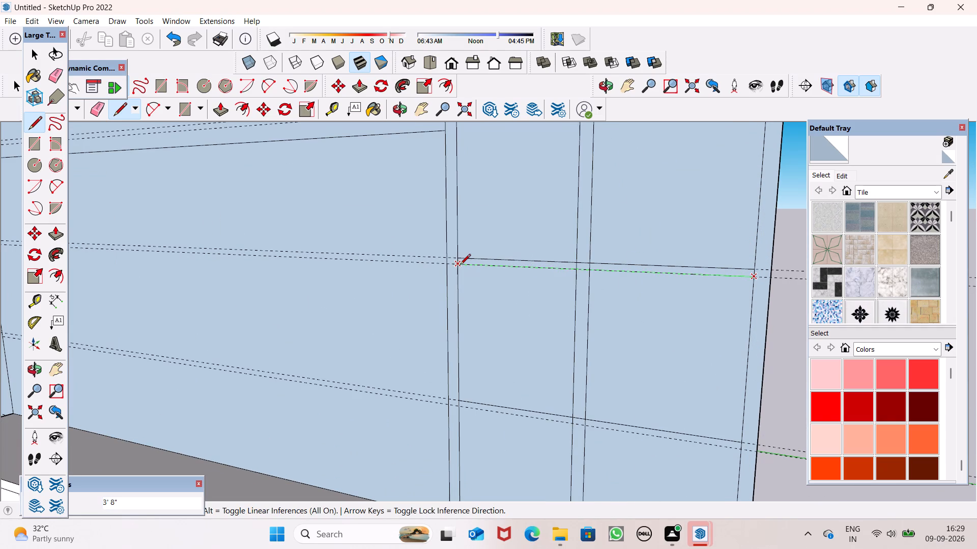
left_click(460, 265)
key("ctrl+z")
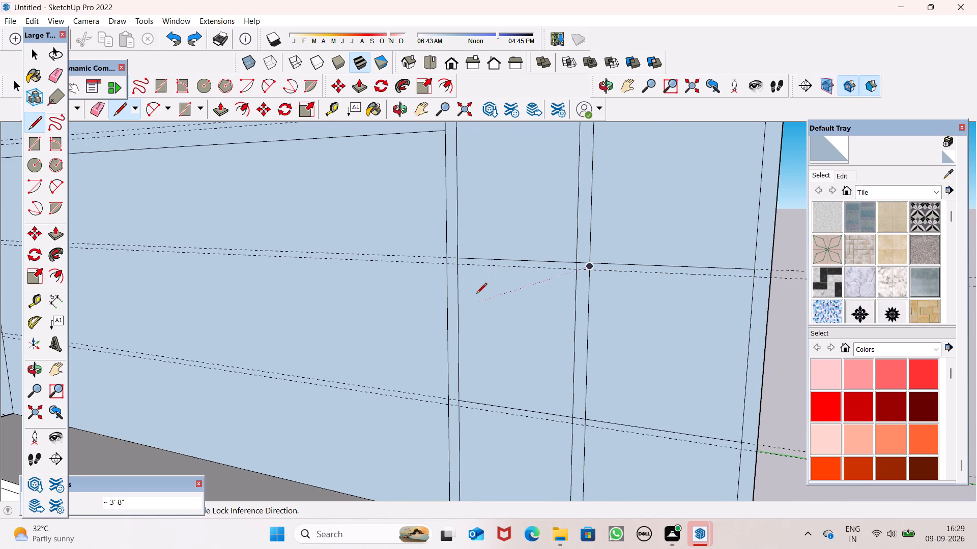
Draw a 3' 8" line along the guide below the tall cabinet's second shelf line, between the inner frame edges.
left_click_drag(754, 279, 740, 279)
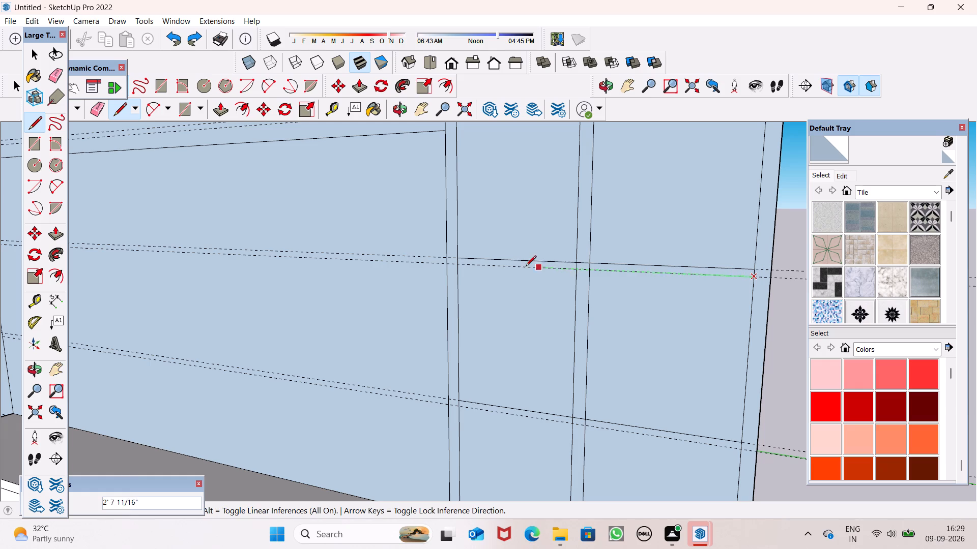
left_click(454, 267)
Draw a 3' 8" line along the guide below the tall cabinet's third shelf line, between the inner frame edges.
scroll(498, 248, "down", 6)
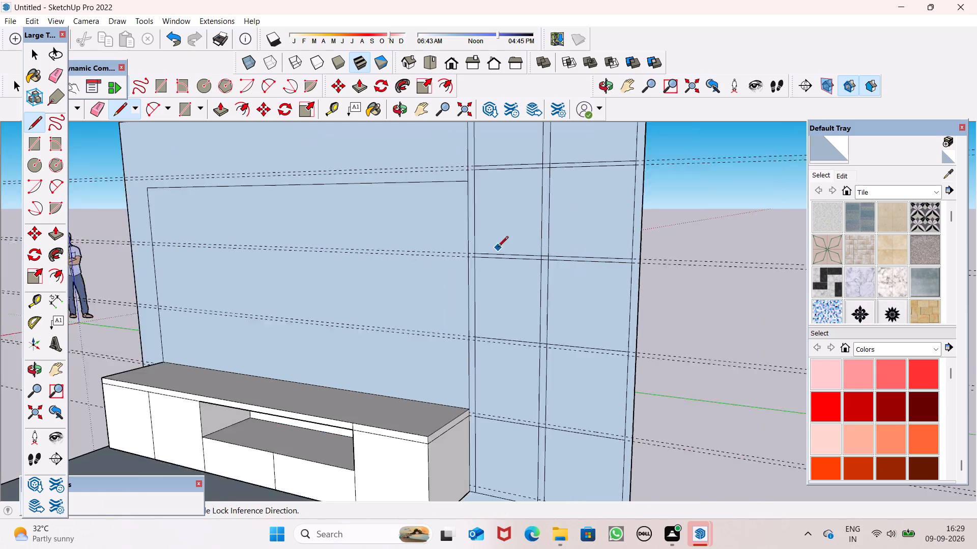
scroll(498, 248, "down", 2)
scroll(476, 338, "up", 12)
middle_click(478, 318)
left_click(483, 315)
scroll(585, 324, "down", 7)
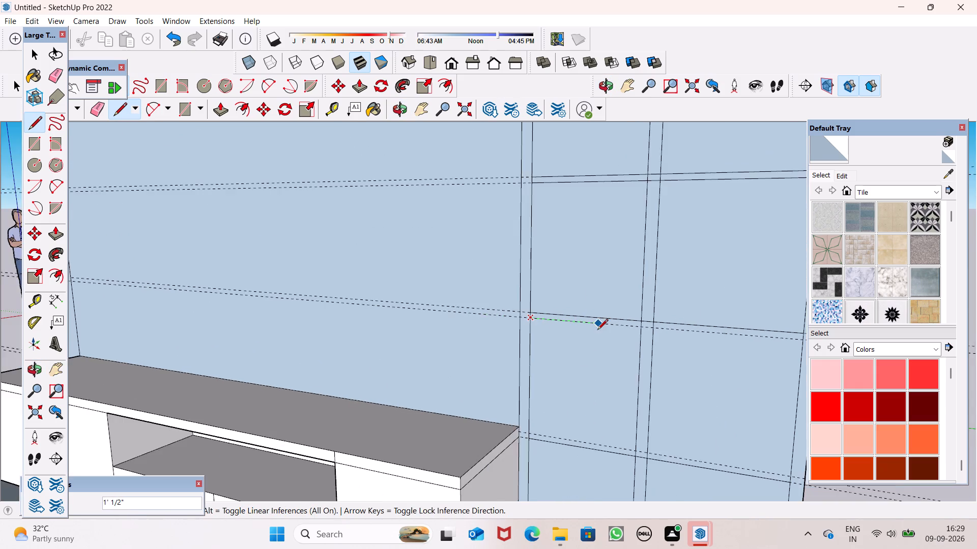
scroll(597, 330, "down", 5)
scroll(723, 342, "up", 6)
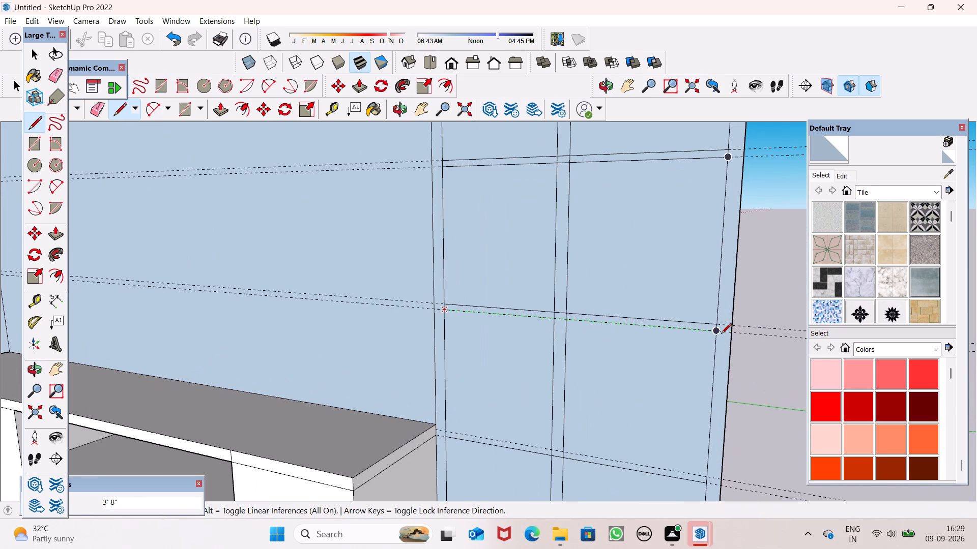
left_click(721, 334)
Draw a 3' 8" line along the guide above the tall cabinet's lowest shelf line, between the inner frame edges.
scroll(724, 285, "down", 8)
scroll(723, 411, "up", 7)
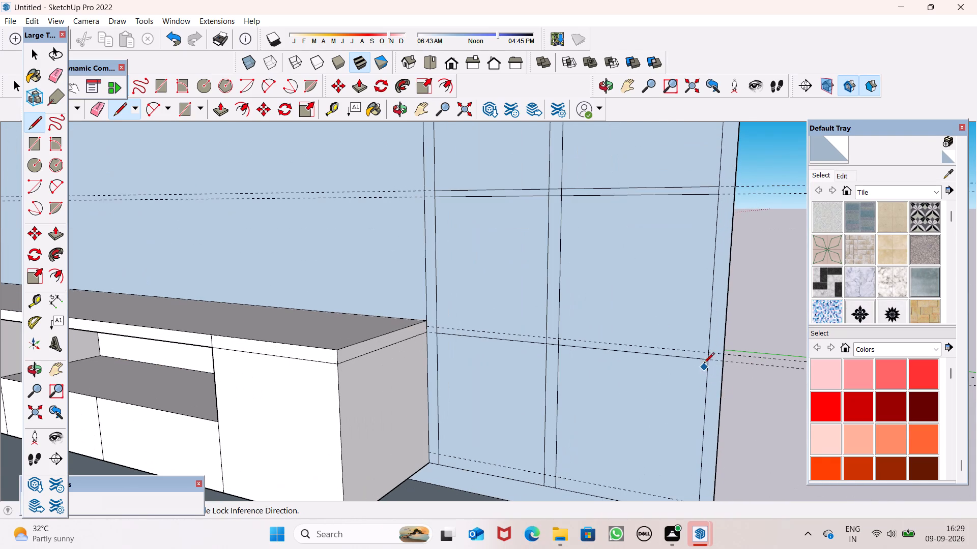
left_click(707, 351)
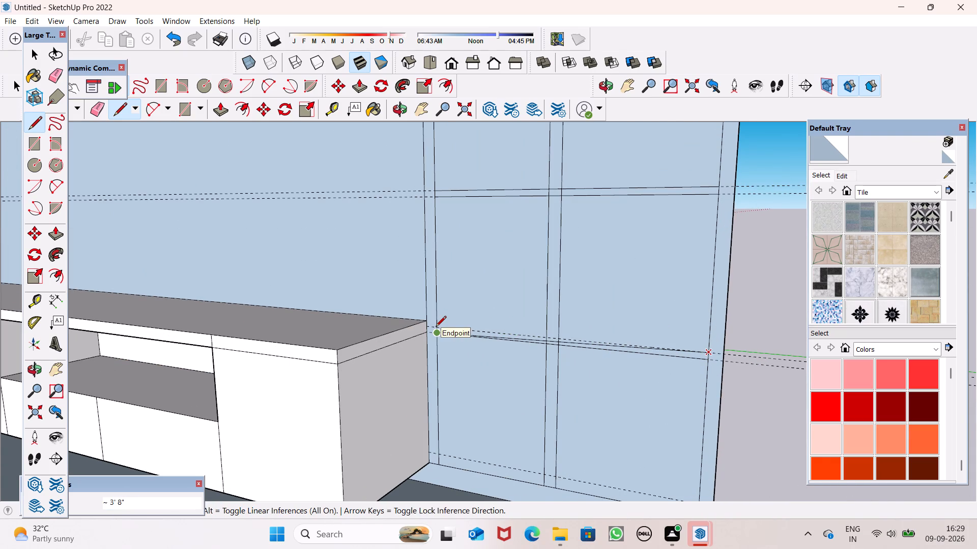
scroll(435, 332, "up", 8)
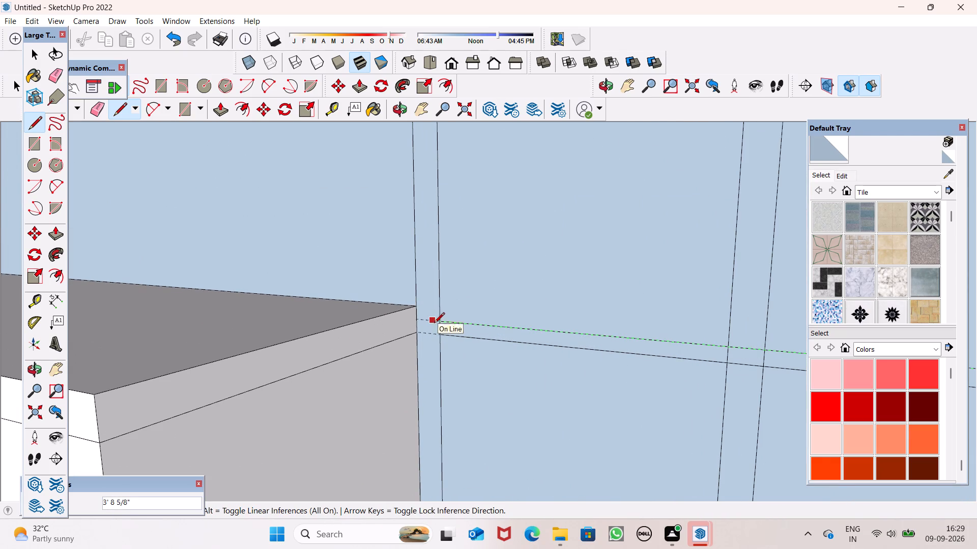
left_click(440, 324)
Draw a 3' 8" line along the guide above the tall cabinet's bottom frame line, between the inner frame edges.
scroll(537, 272, "down", 17)
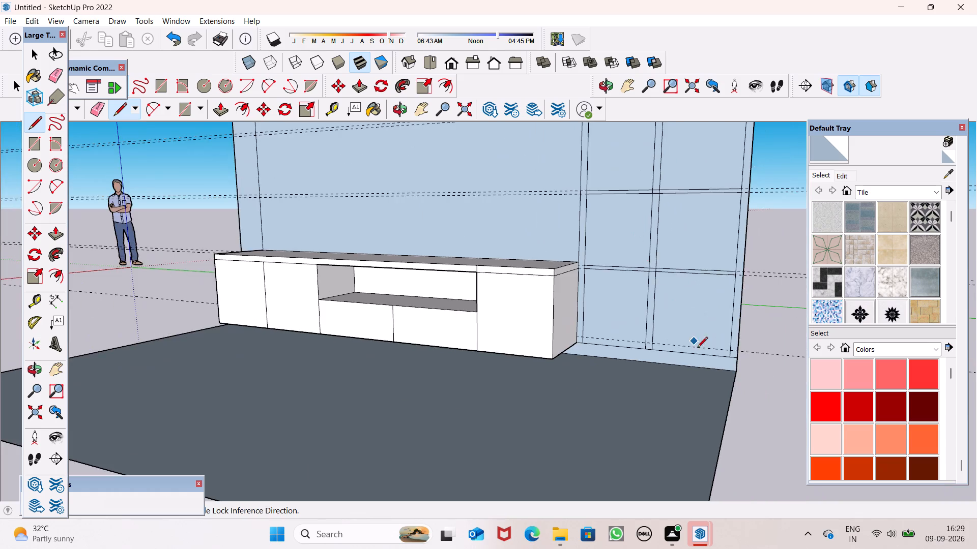
scroll(716, 370, "up", 8)
scroll(740, 334, "up", 6)
left_click(750, 323)
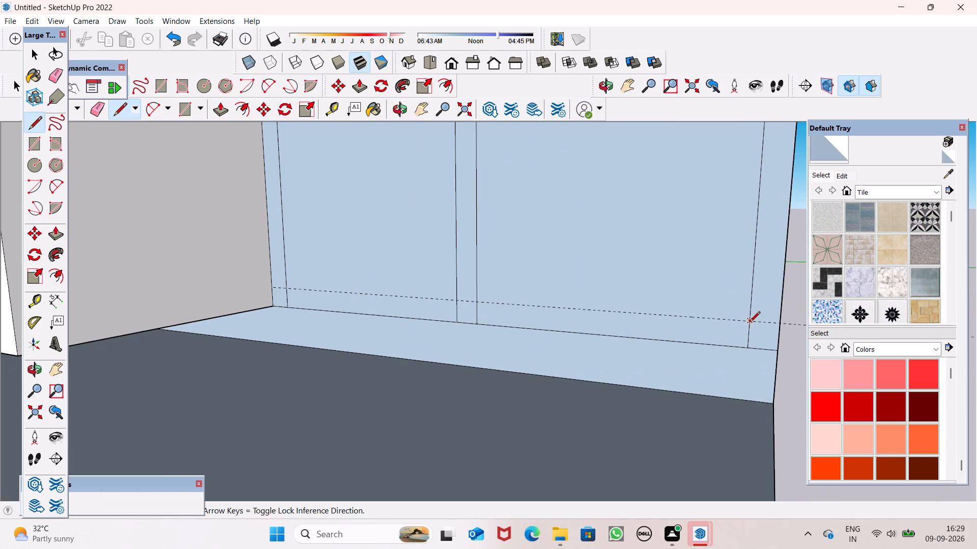
left_click(284, 287)
key("space")
scroll(465, 331, "down", 14)
key("space")
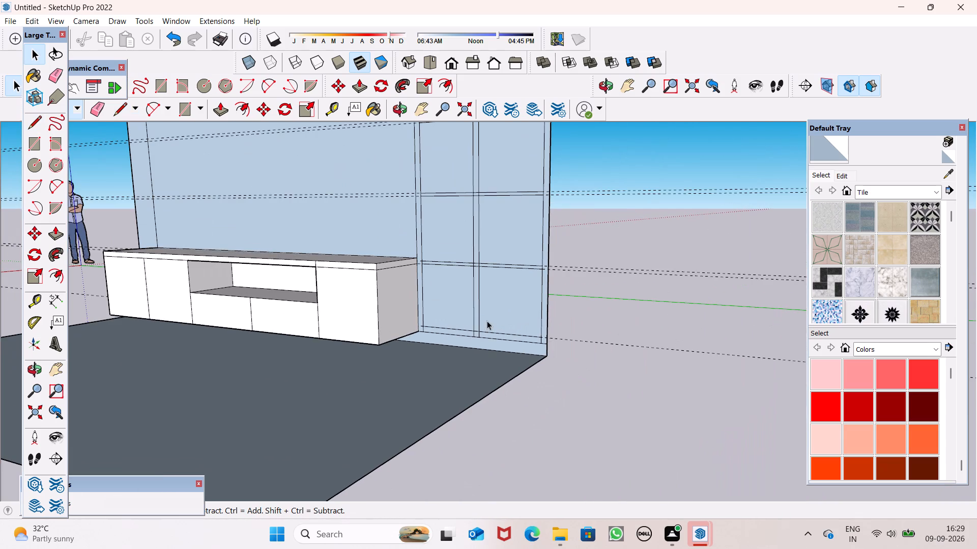
Erase all the horizontal guide lines crossing the tall cabinet.
left_click(96, 115)
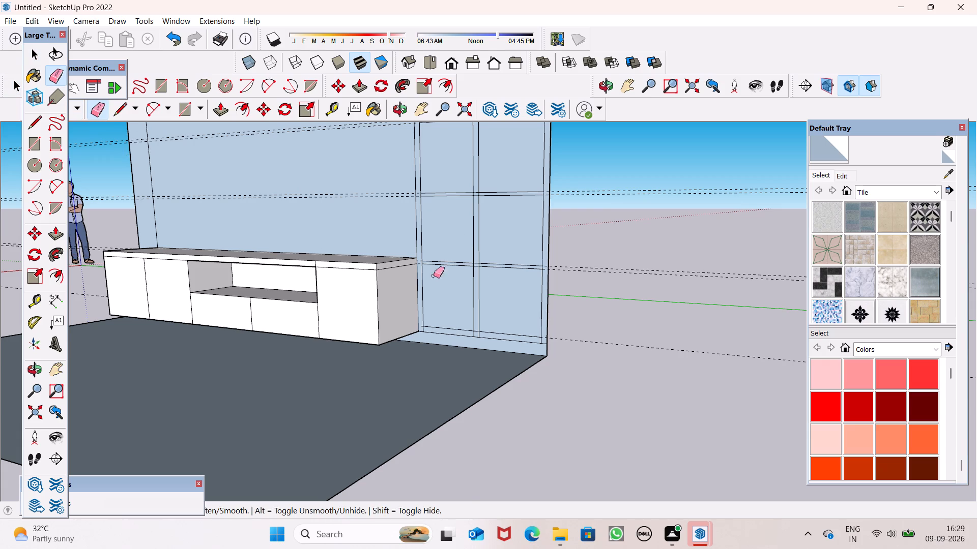
scroll(449, 276, "up", 3)
scroll(851, 216, "down", 3)
scroll(845, 221, "up", 1)
scroll(842, 223, "down", 3)
scroll(691, 225, "down", 2)
scroll(681, 242, "up", 1)
scroll(680, 246, "down", 12)
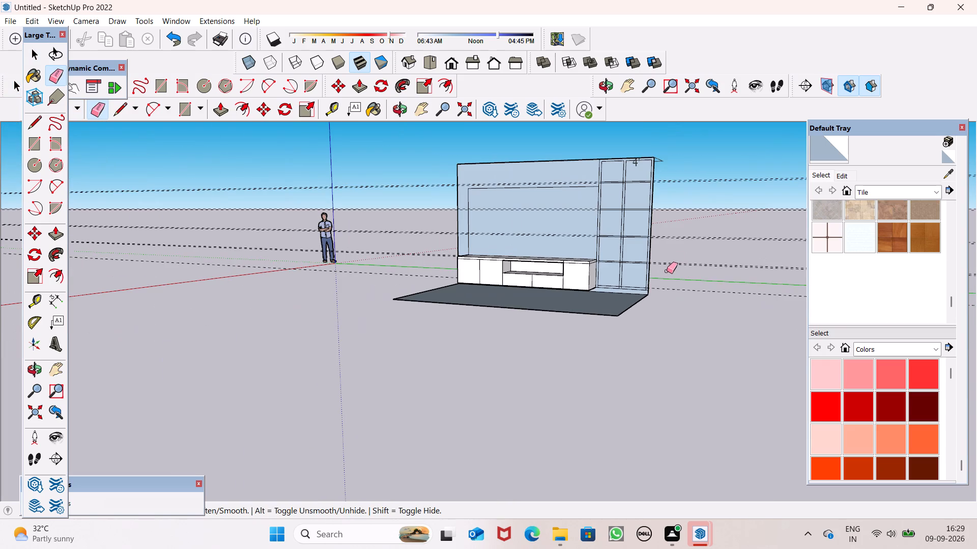
left_click_drag(699, 176, 705, 304)
Erase the short line segments where the tall cabinet's lowest shelf meets both side frames and crosses the central divider.
scroll(628, 257, "up", 15)
scroll(676, 311, "up", 6)
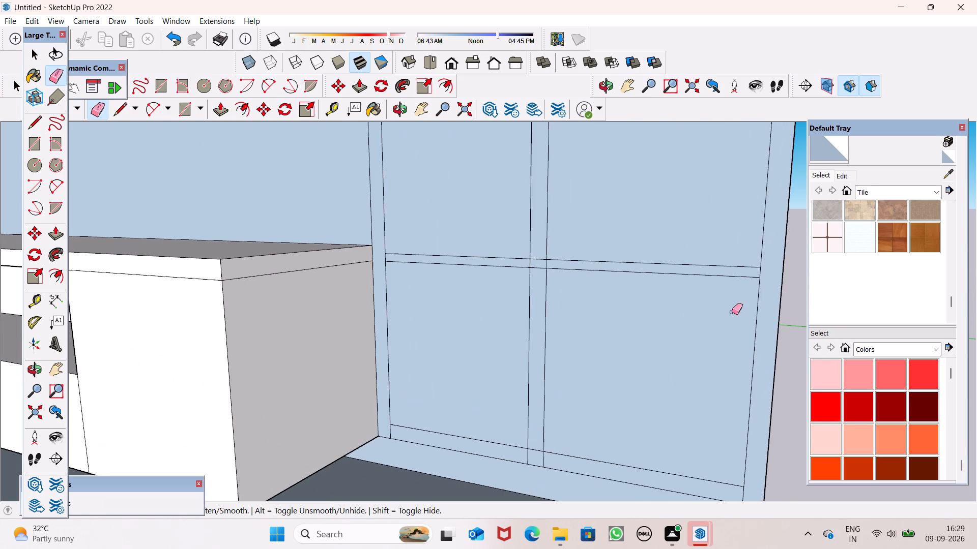
scroll(754, 263, "up", 6)
left_click_drag(769, 282, 765, 282)
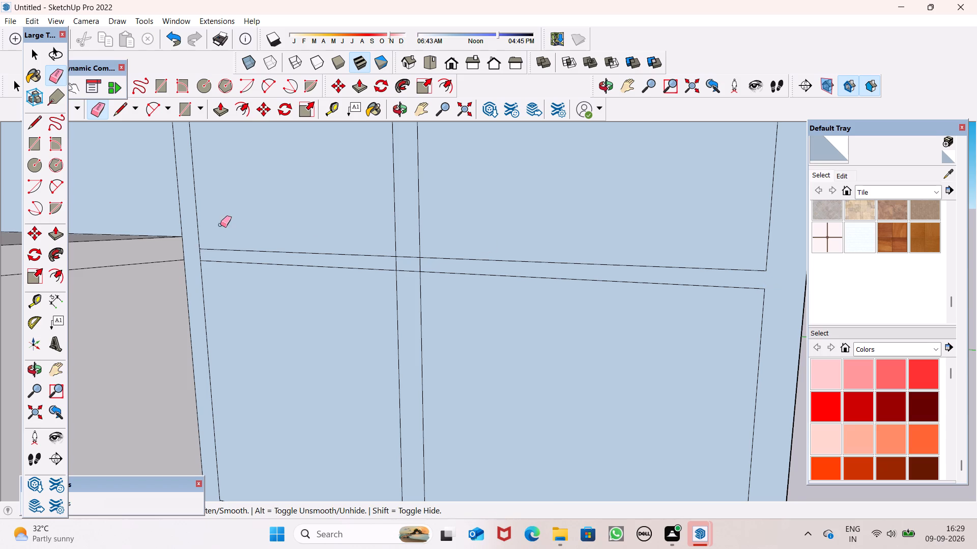
scroll(200, 266, "up", 7)
left_click_drag(200, 254, 195, 252)
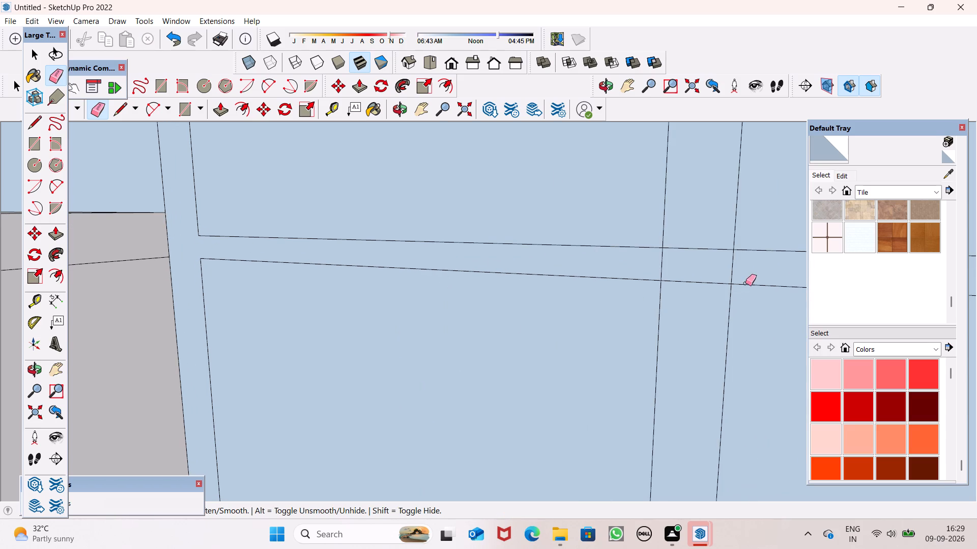
left_click_drag(732, 275, 654, 269)
left_click_drag(668, 263, 659, 265)
left_click_drag(700, 238, 691, 290)
Erase the short line segments where the tall cabinet's bottom rail meets the central divider and both side frames.
scroll(686, 280, "down", 20)
scroll(686, 280, "down", 3)
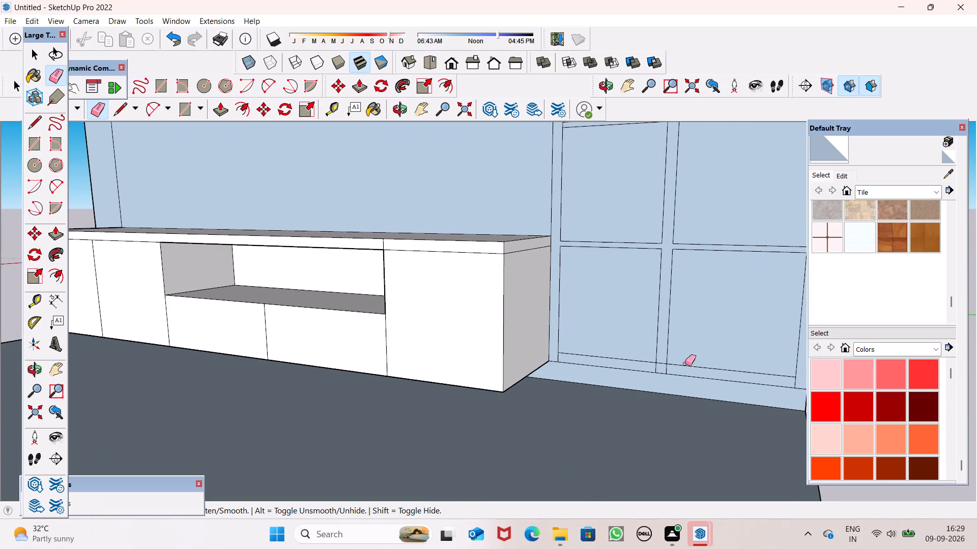
scroll(681, 376, "up", 6)
scroll(639, 364, "up", 7)
left_click_drag(679, 357, 626, 350)
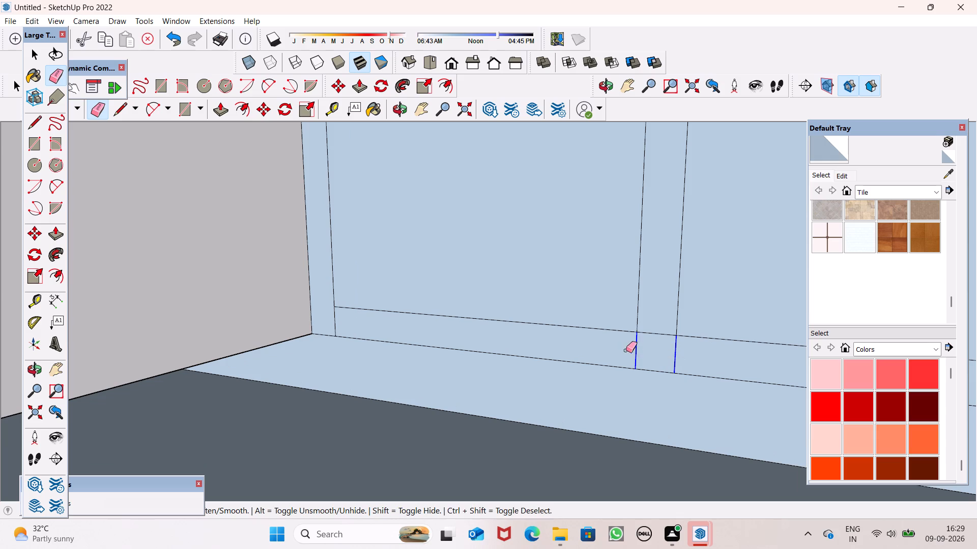
left_click_drag(626, 350, 624, 350)
left_click_drag(653, 329, 653, 339)
scroll(621, 358, "down", 16)
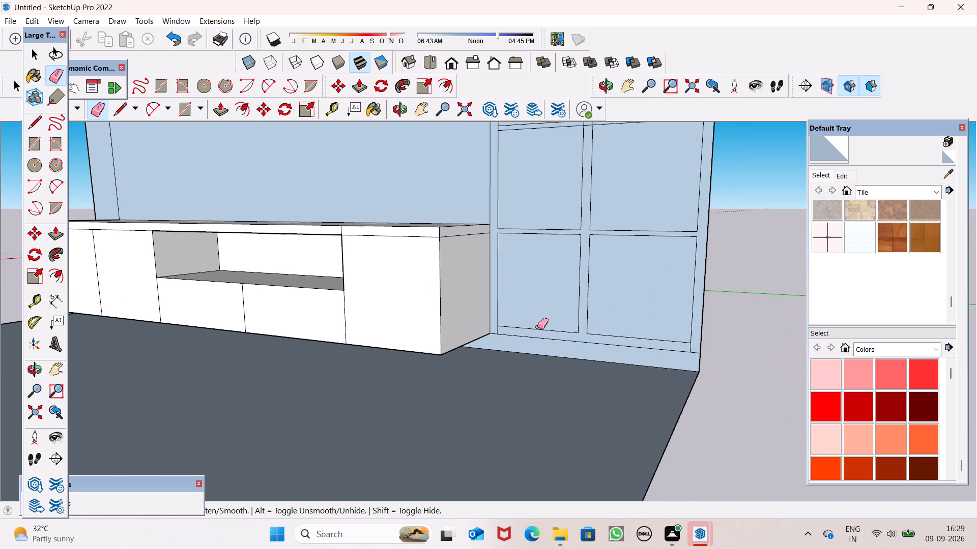
scroll(696, 350, "up", 6)
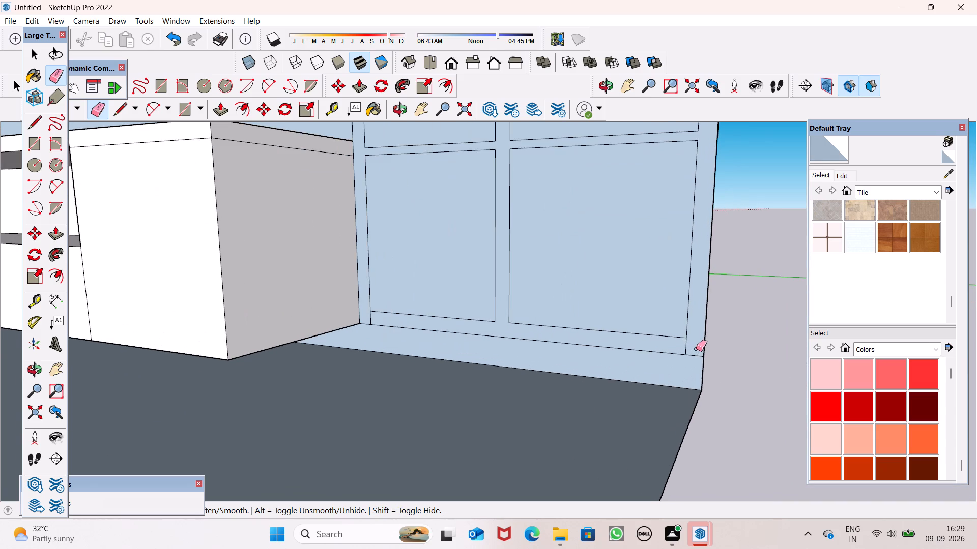
left_click_drag(687, 345, 682, 347)
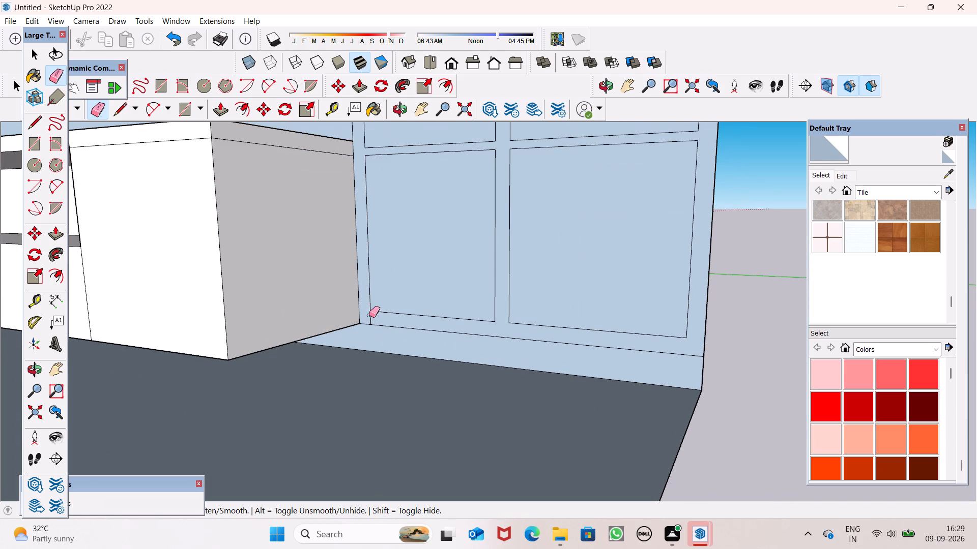
left_click(370, 319)
Erase the short line segments where the tall cabinet's third shelf crosses the central divider and meets both side frames.
scroll(473, 328, "down", 6)
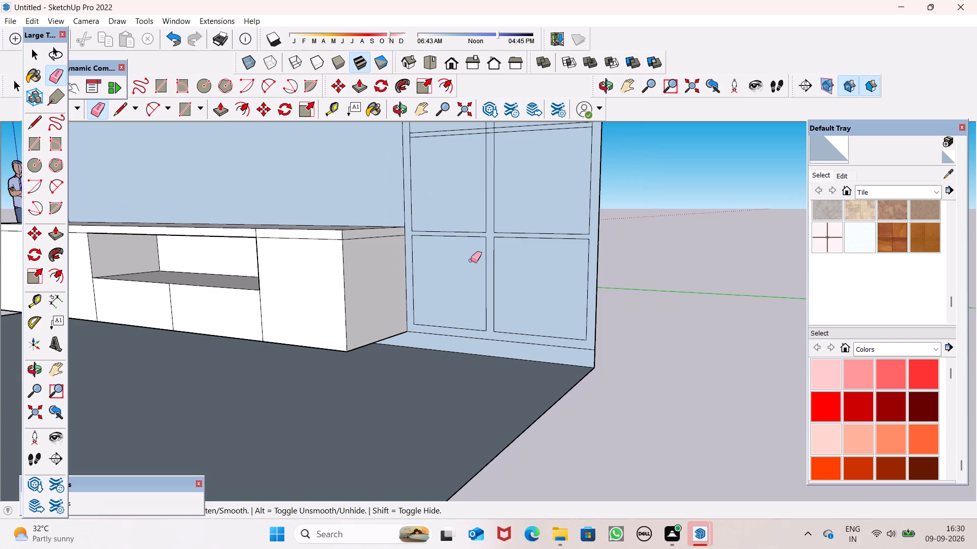
scroll(476, 259, "down", 6)
scroll(485, 161, "up", 6)
scroll(455, 196, "up", 6)
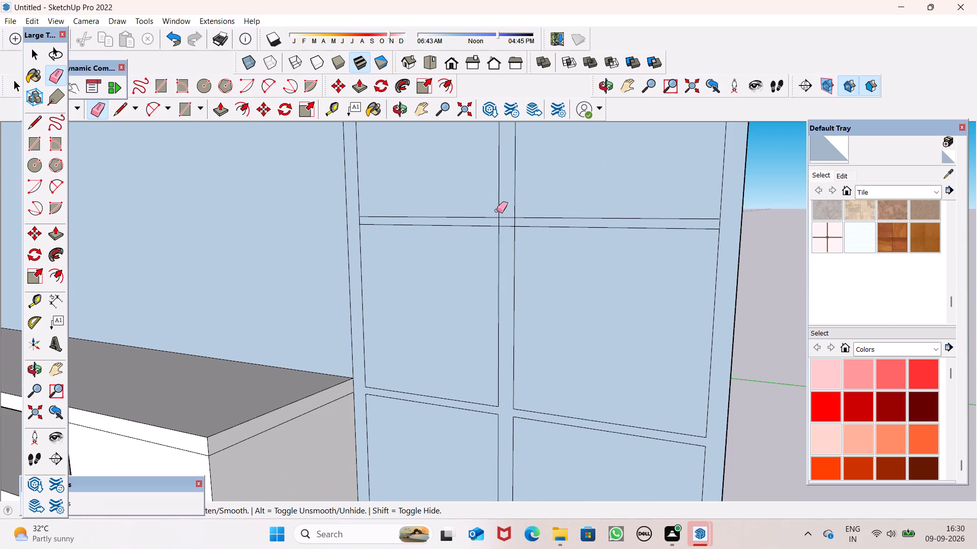
left_click_drag(508, 215, 505, 229)
scroll(725, 242, "up", 5)
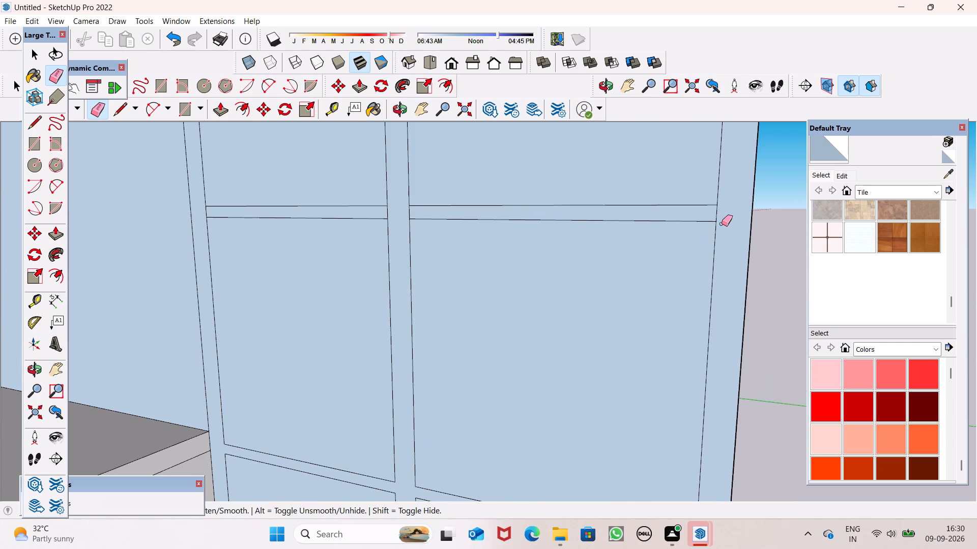
left_click_drag(717, 211, 709, 215)
left_click_drag(410, 213, 386, 213)
scroll(217, 212, "up", 6)
left_click_drag(210, 210, 190, 208)
Erase the short line segments where the tall cabinet's second shelf meets both side frames and crosses the central divider.
scroll(360, 332, "down", 16)
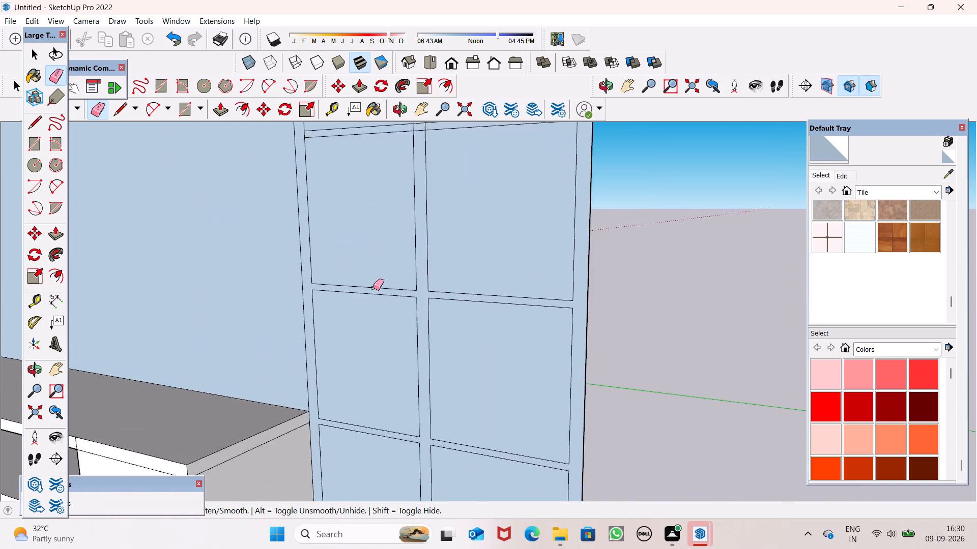
scroll(373, 288, "down", 5)
scroll(368, 233, "down", 7)
scroll(316, 182, "up", 7)
scroll(349, 218, "up", 7)
scroll(487, 313, "up", 3)
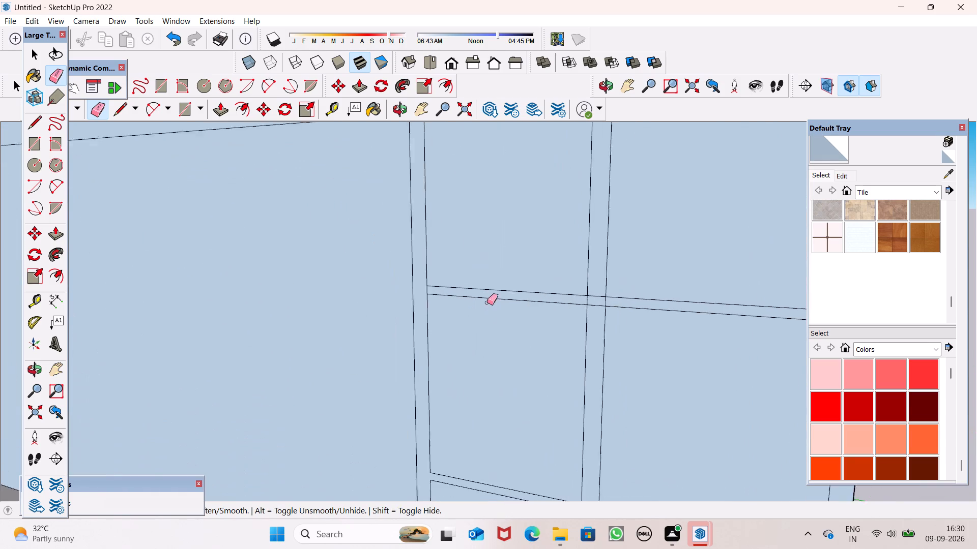
scroll(487, 302, "up", 3)
left_click(389, 282)
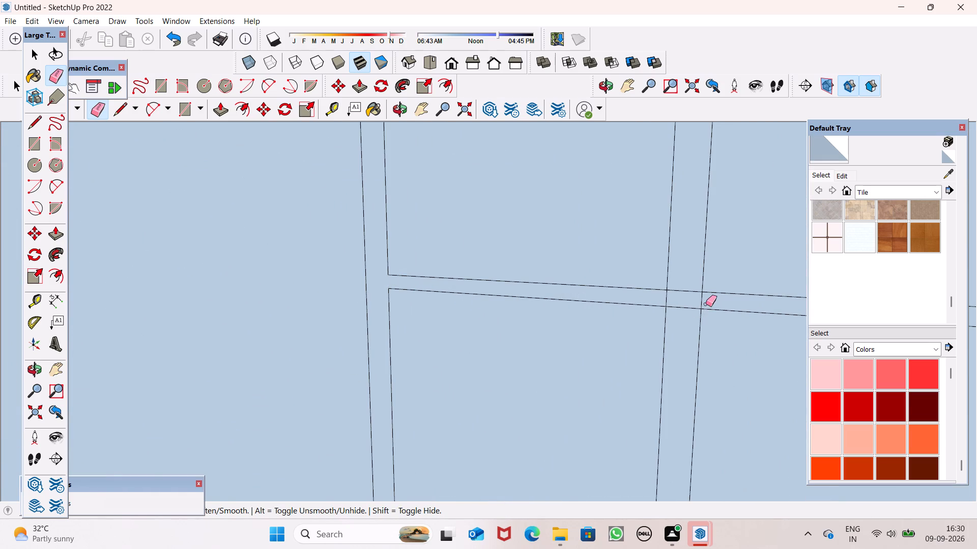
left_click_drag(706, 302, 679, 323)
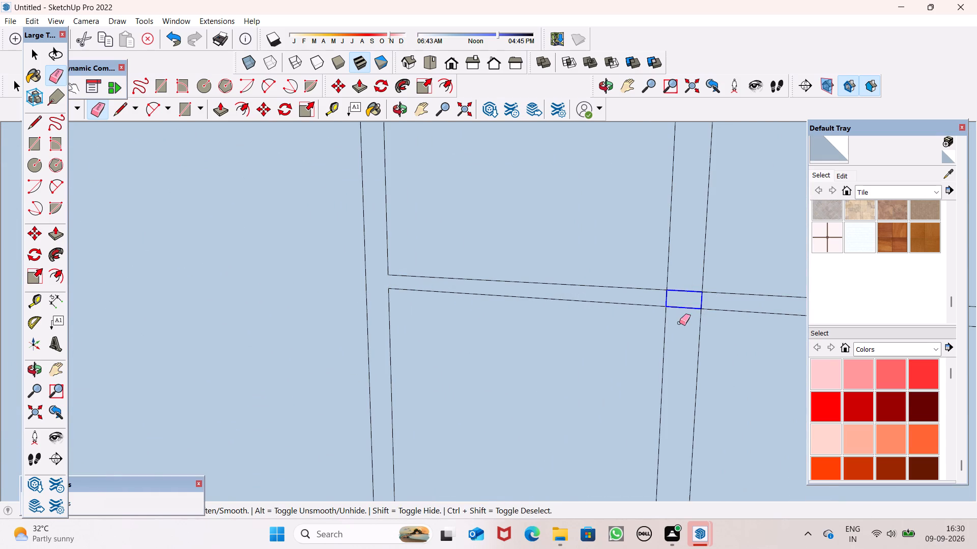
left_click_drag(679, 323, 678, 318)
scroll(651, 313, "down", 17)
scroll(672, 308, "up", 7)
scroll(608, 332, "up", 4)
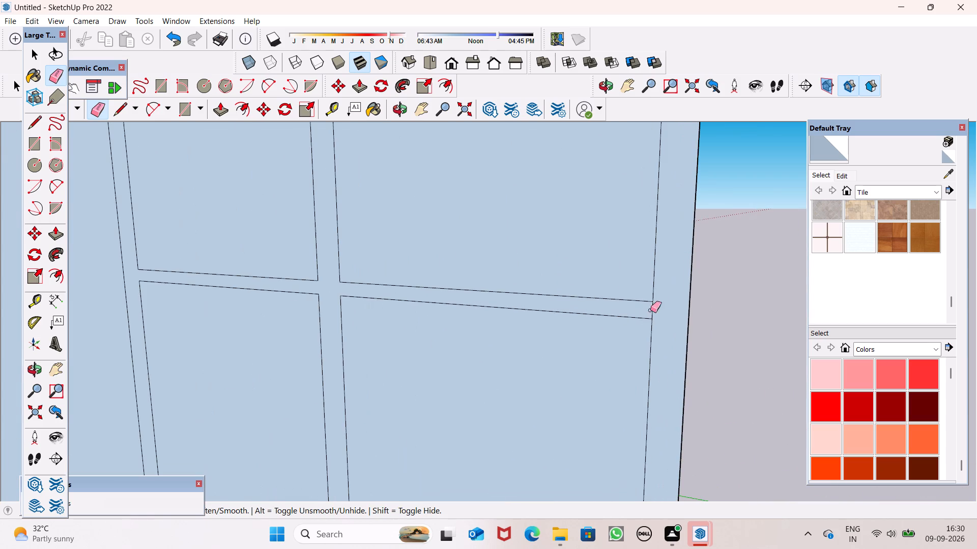
left_click_drag(654, 308, 640, 310)
Erase the short line segments where the tall cabinet's top shelf crosses the central divider and meets both side frames.
scroll(659, 316, "down", 12)
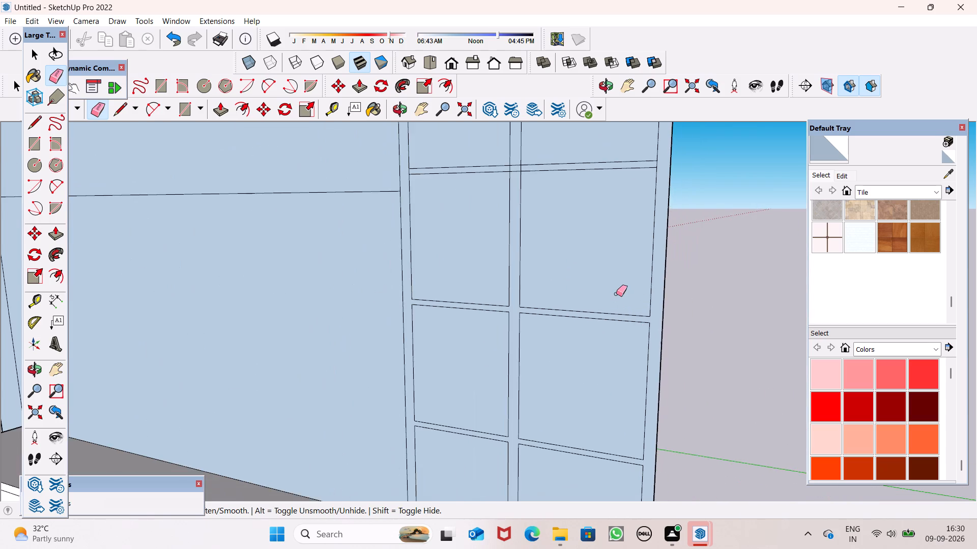
scroll(616, 298, "down", 3)
scroll(493, 152, "up", 4)
scroll(555, 228, "up", 7)
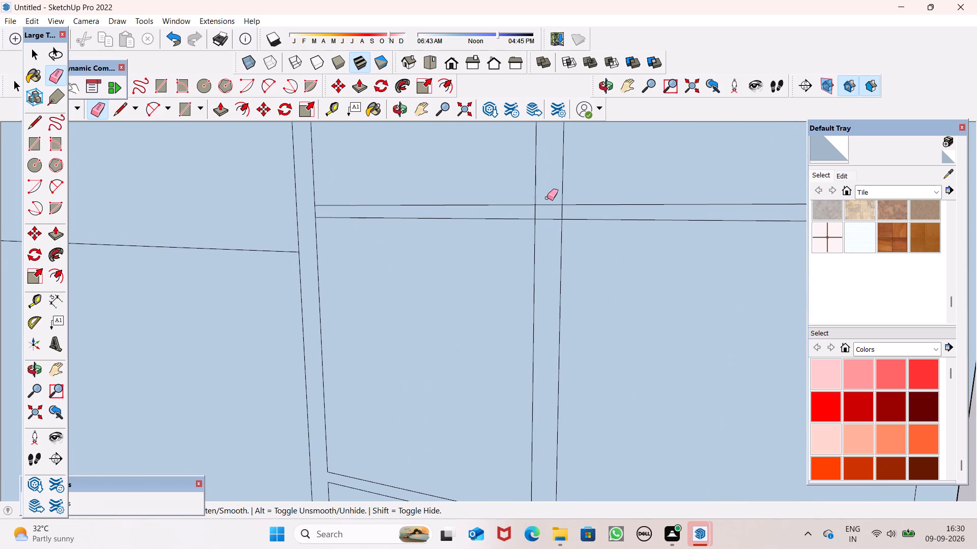
left_click_drag(547, 198, 545, 225)
left_click_drag(531, 213, 566, 218)
scroll(646, 234, "down", 5)
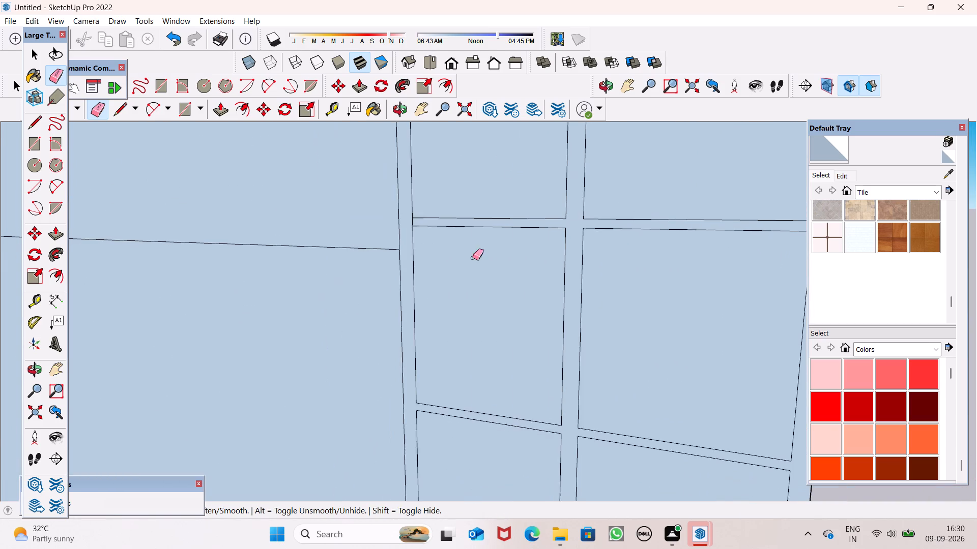
scroll(557, 265, "down", 3)
scroll(557, 265, "up", 1)
scroll(557, 265, "down", 1)
scroll(736, 271, "up", 5)
left_click_drag(752, 222, 746, 222)
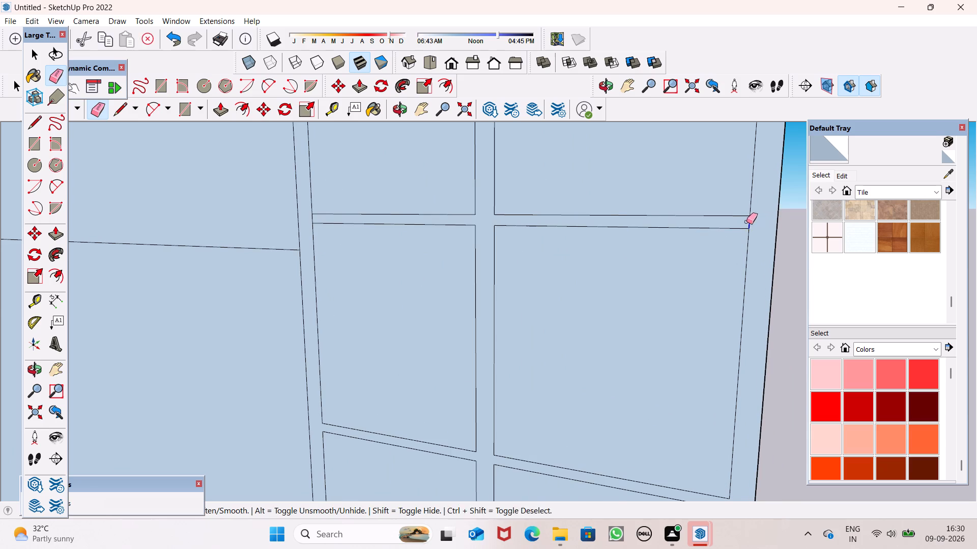
left_click_drag(746, 222, 745, 222)
scroll(756, 219, "down", 7)
scroll(456, 209, "up", 11)
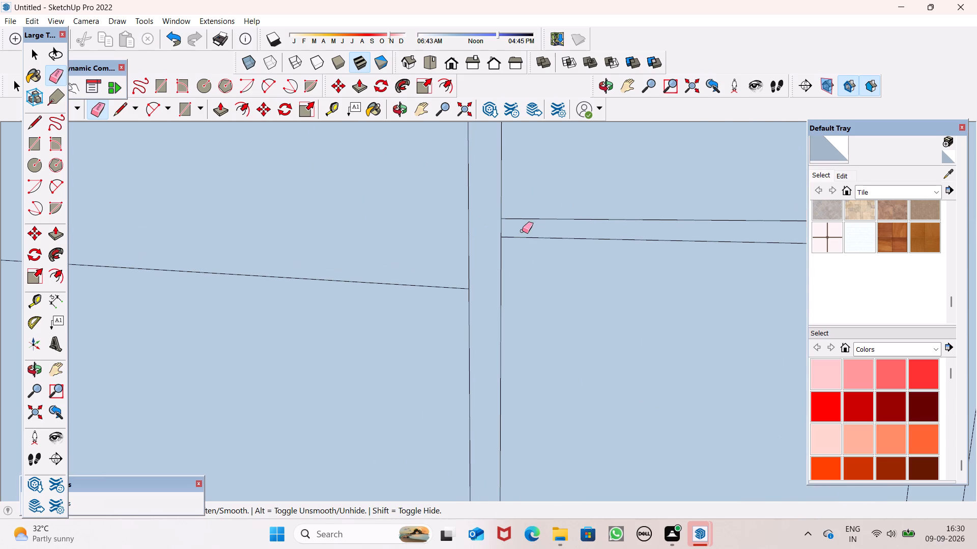
left_click(503, 230)
left_click_drag(503, 227, 493, 230)
scroll(525, 311, "down", 4)
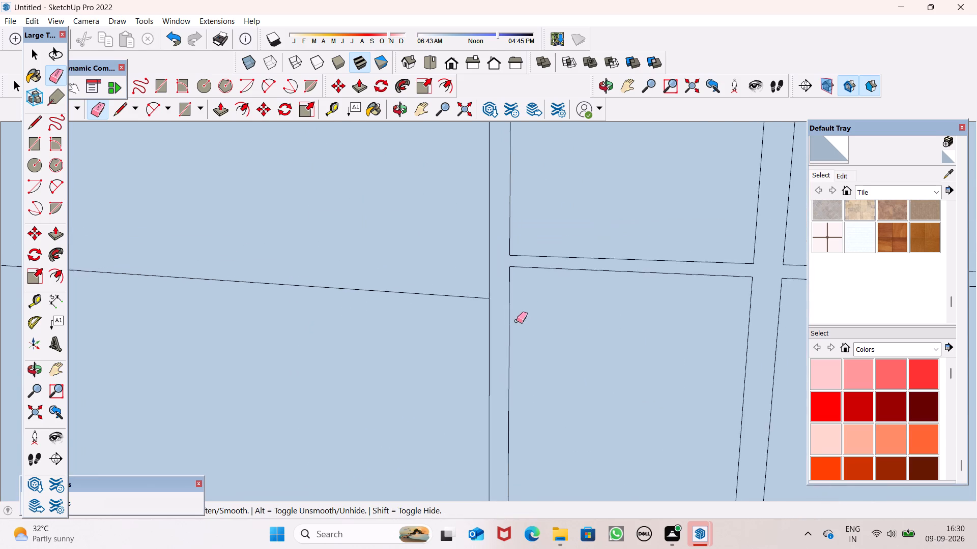
scroll(516, 321, "down", 11)
scroll(678, 276, "down", 9)
key("space")
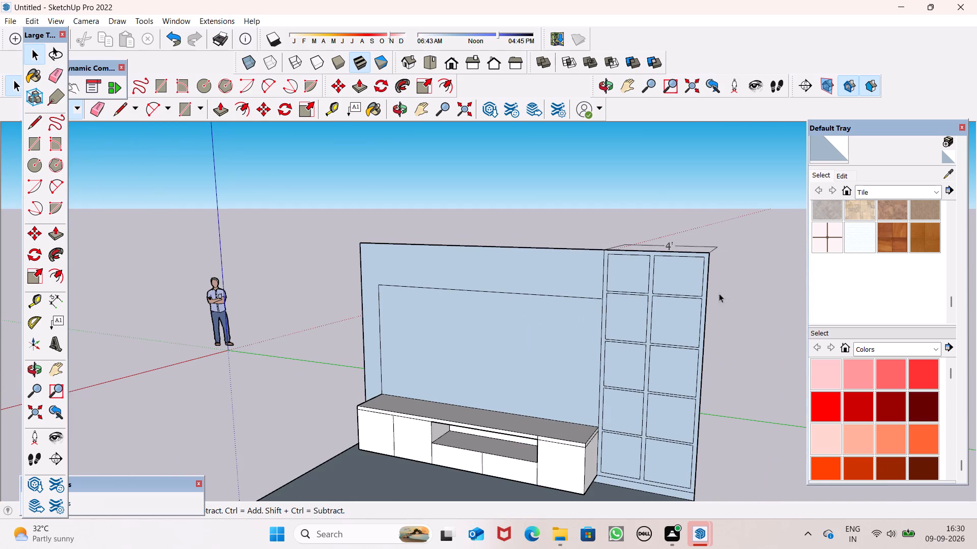
Measure the clear width between the tall cabinet's central divider and right side frame at the third shelf.
middle_click_drag(687, 483, 749, 443)
scroll(734, 430, "up", 7)
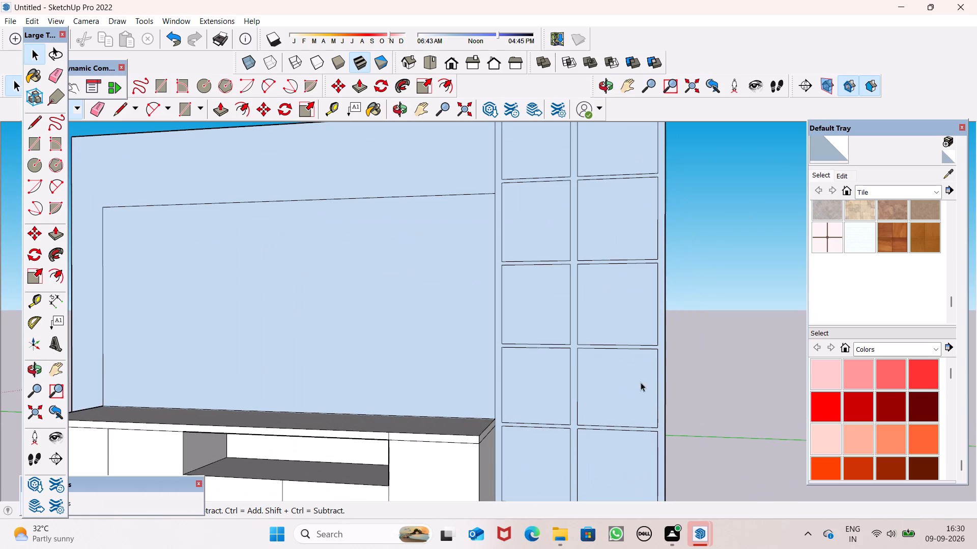
left_click(58, 302)
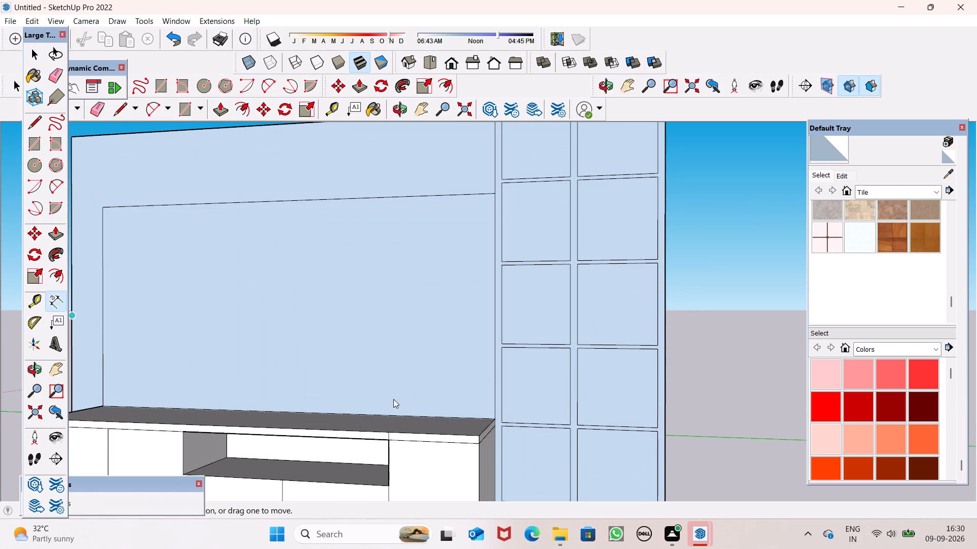
left_click(501, 349)
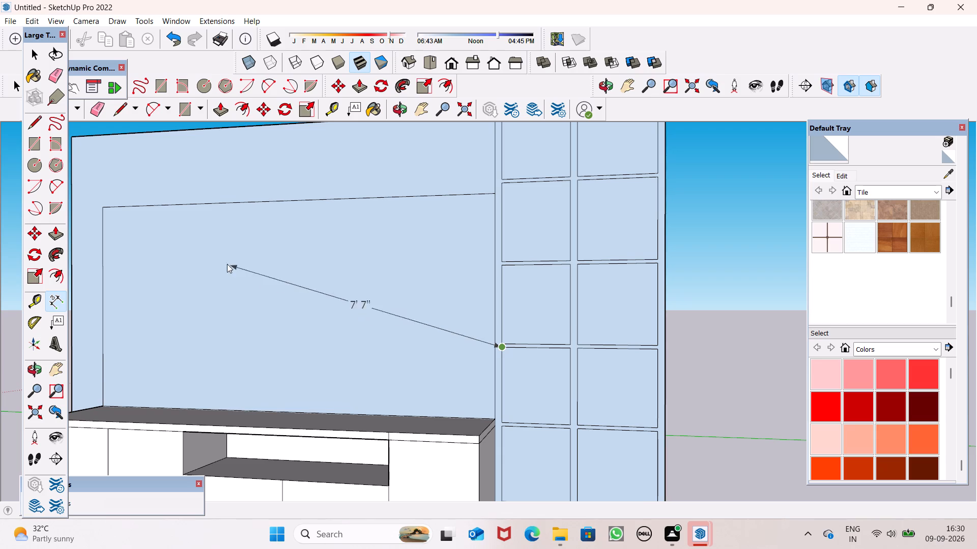
key("space")
left_click(56, 297)
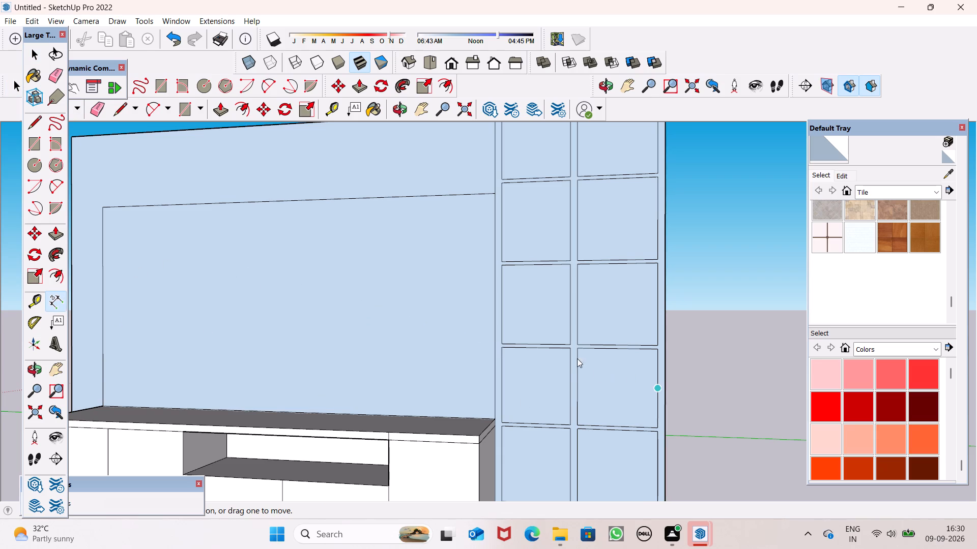
left_click(578, 352)
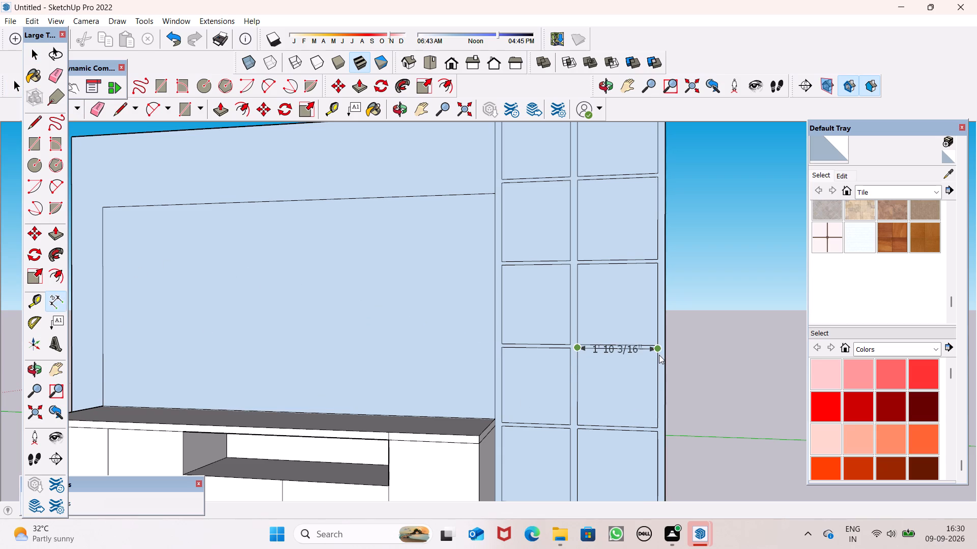
key("space")
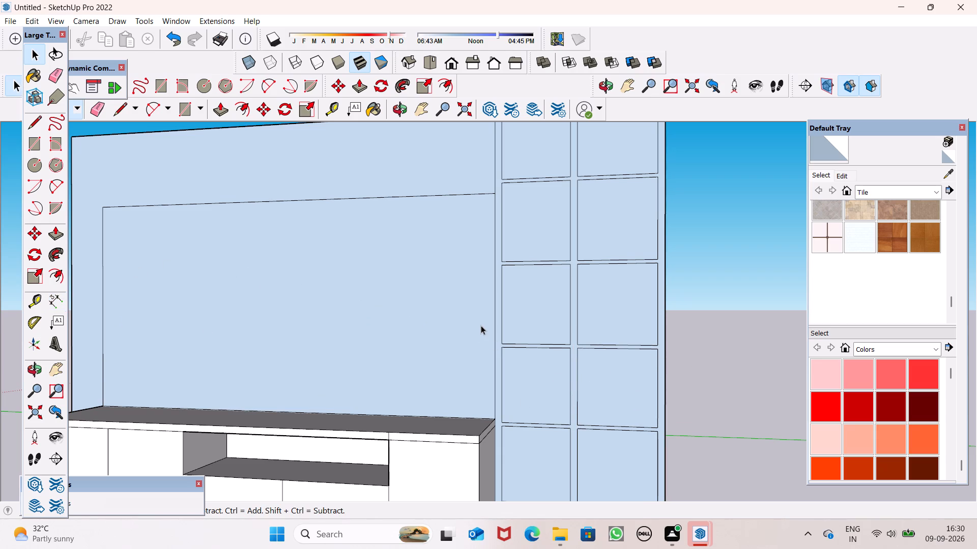
Push/Pull the tall cabinet's continuous shelf frame face outward from the wall by 2'.
scroll(481, 325, "down", 6)
scroll(551, 334, "up", 1)
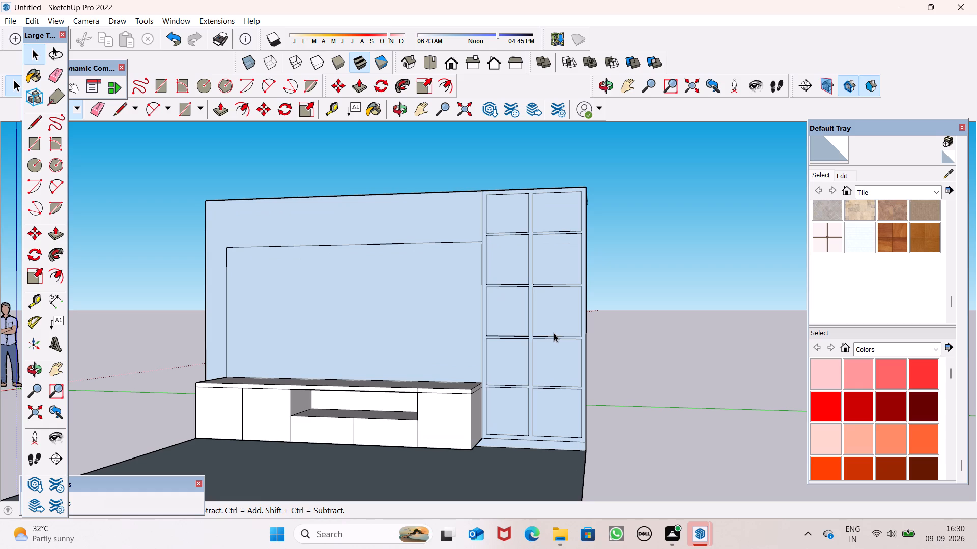
middle_click_drag(554, 339, 541, 376)
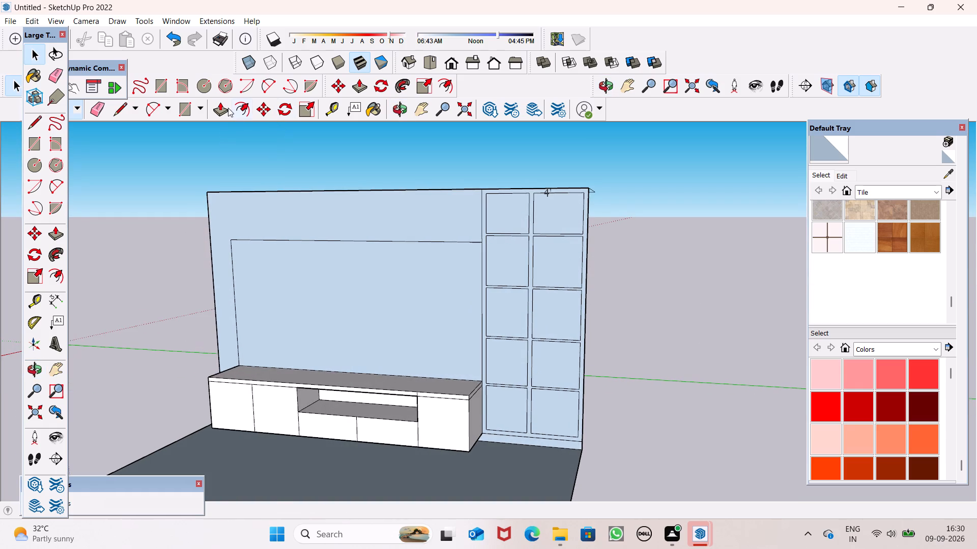
left_click(225, 112)
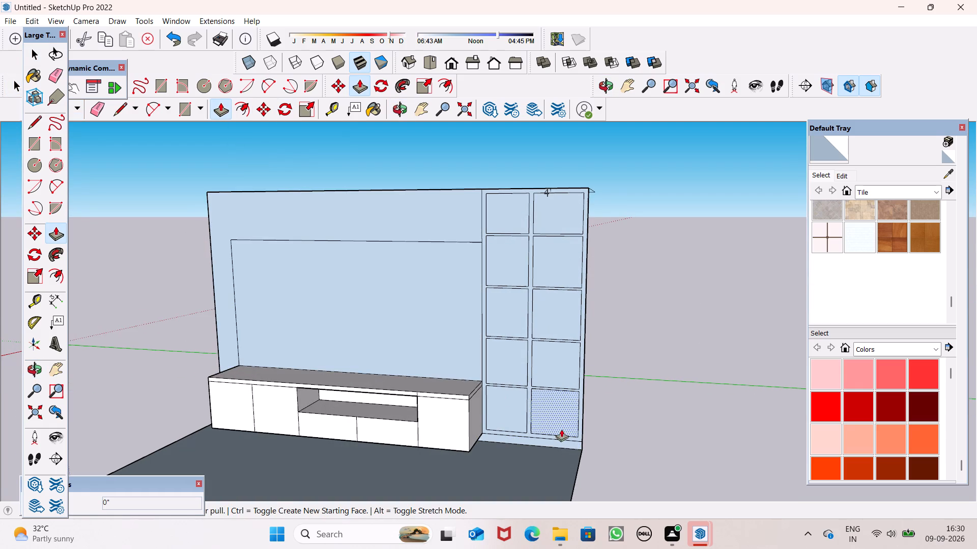
scroll(575, 439, "up", 4)
left_click_drag(584, 433, 576, 440)
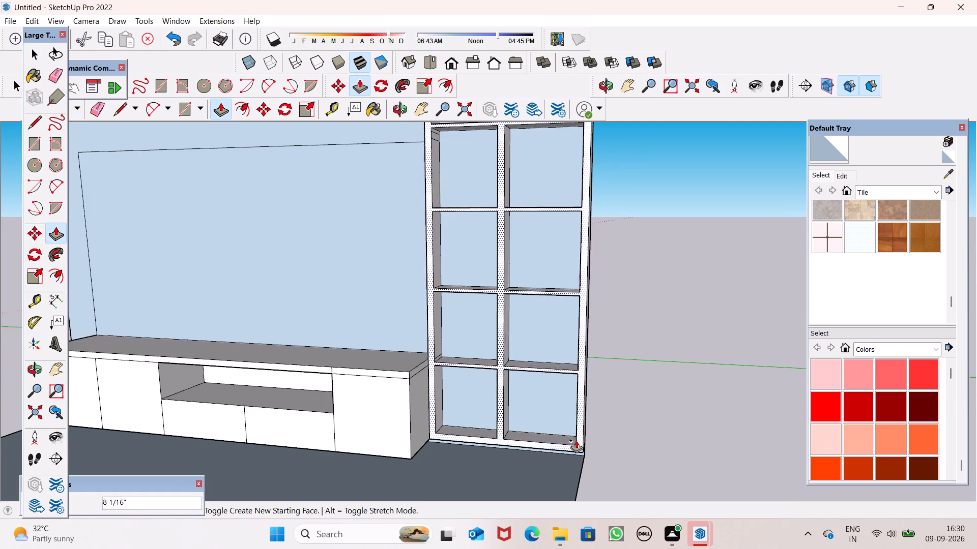
left_click_drag(576, 440, 574, 443)
key("2")
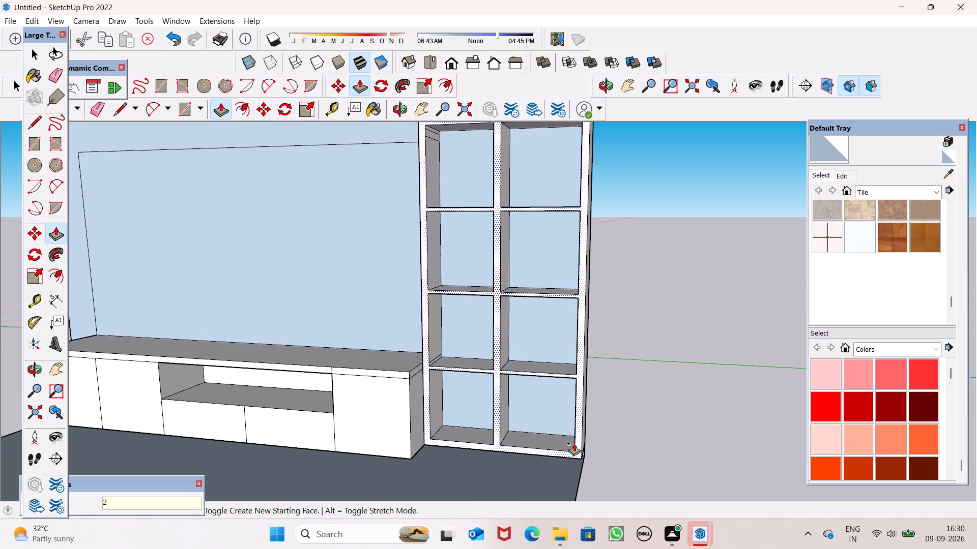
left_click_drag(574, 443, 576, 441)
key("BackSpace")
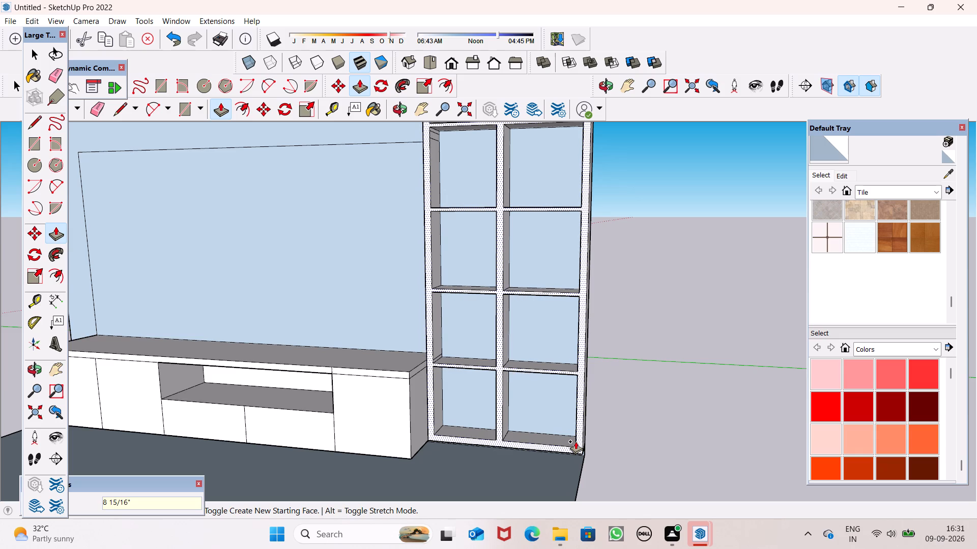
left_click_drag(576, 441, 577, 439)
key("2")
key("apostrophe")
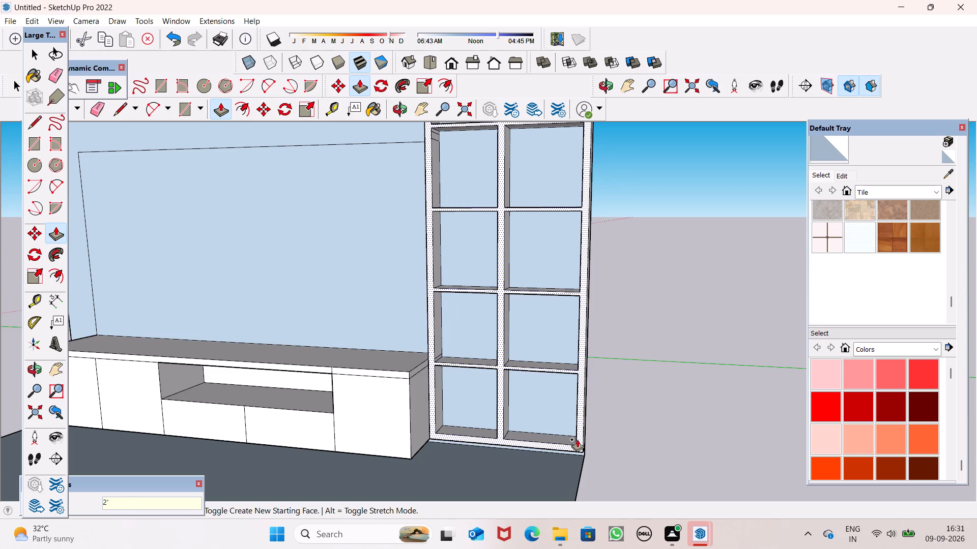
left_click_drag(577, 439, 577, 439)
key("Return")
scroll(610, 418, "down", 4)
middle_click_drag(624, 430, 700, 472)
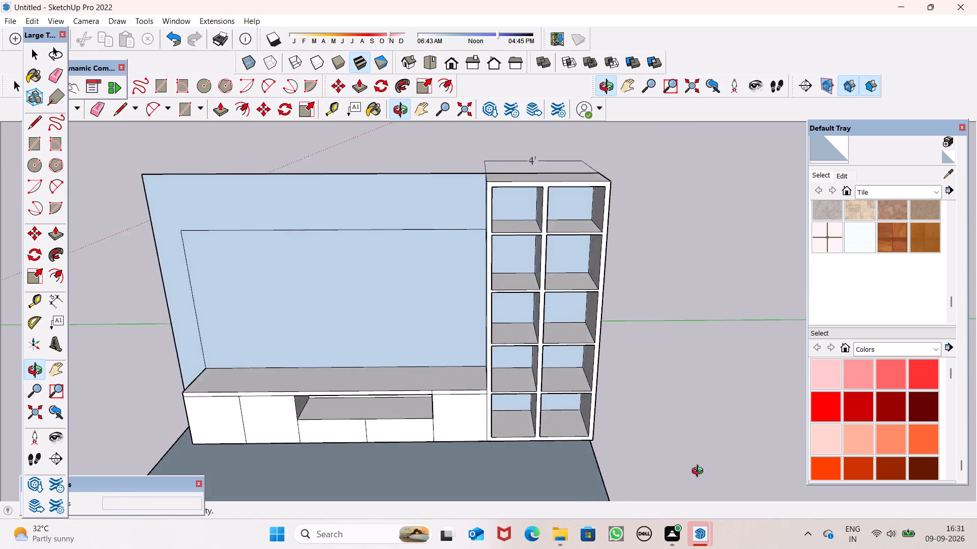
middle_click_drag(700, 472, 670, 461)
key("space")
Examine the tall shelf cabinet and the low TV cabinet together from closer, farther and lower viewpoints.
scroll(627, 317, "down", 2)
scroll(624, 317, "up", 3)
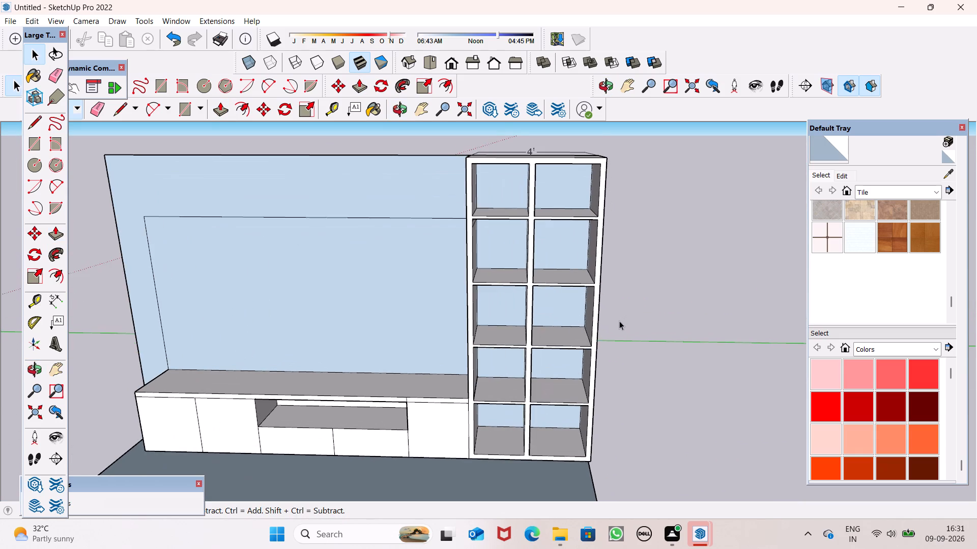
scroll(619, 338, "up", 1)
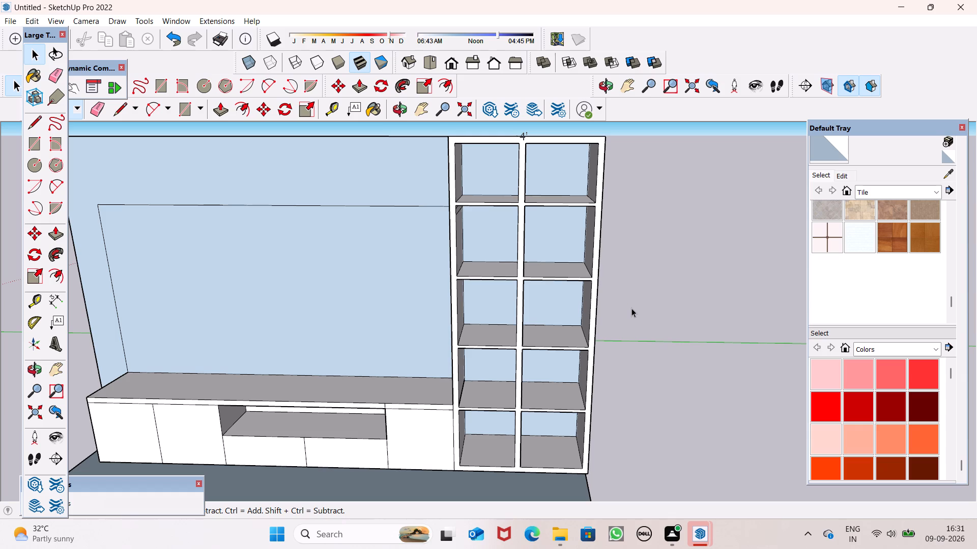
scroll(391, 297, "down", 1)
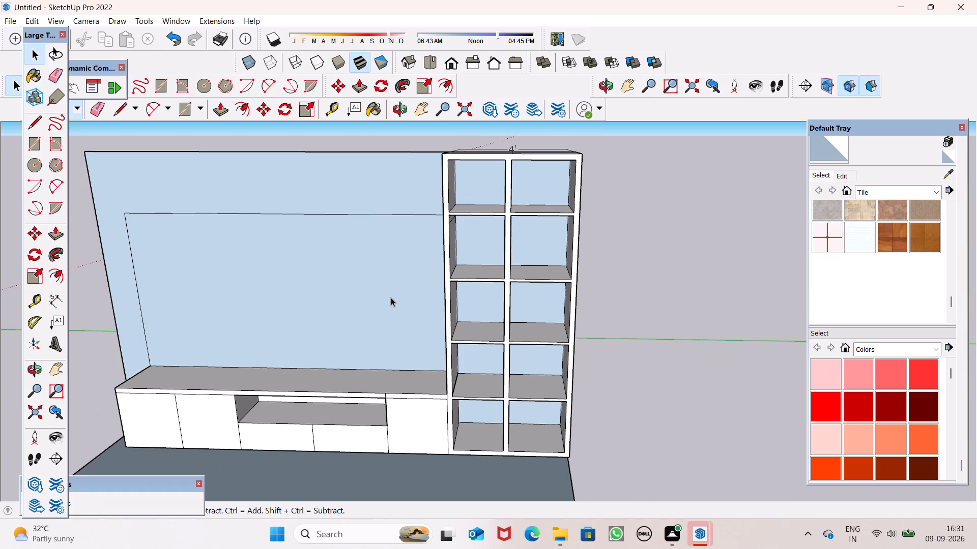
scroll(392, 300, "down", 2)
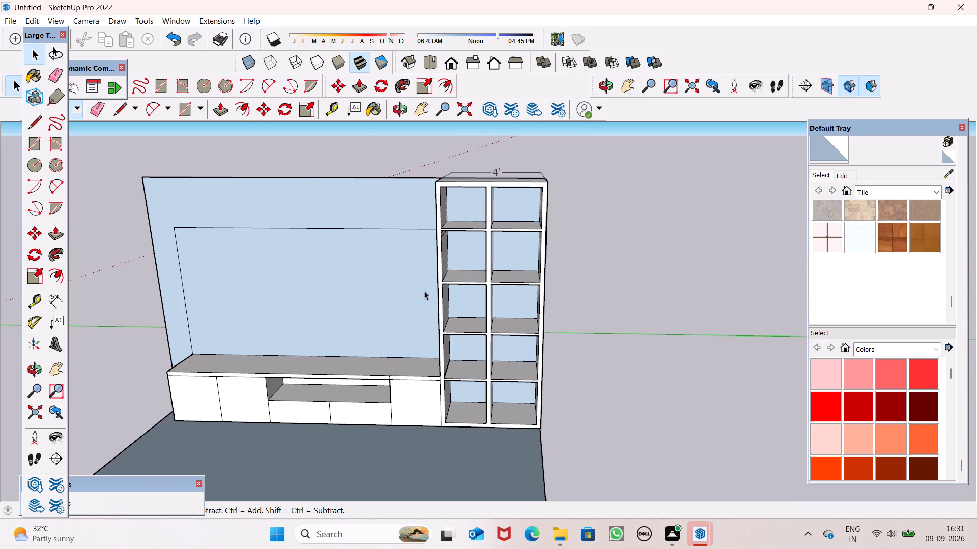
scroll(434, 296, "down", 1)
middle_click_drag(432, 324, 497, 289)
scroll(424, 257, "down", 2)
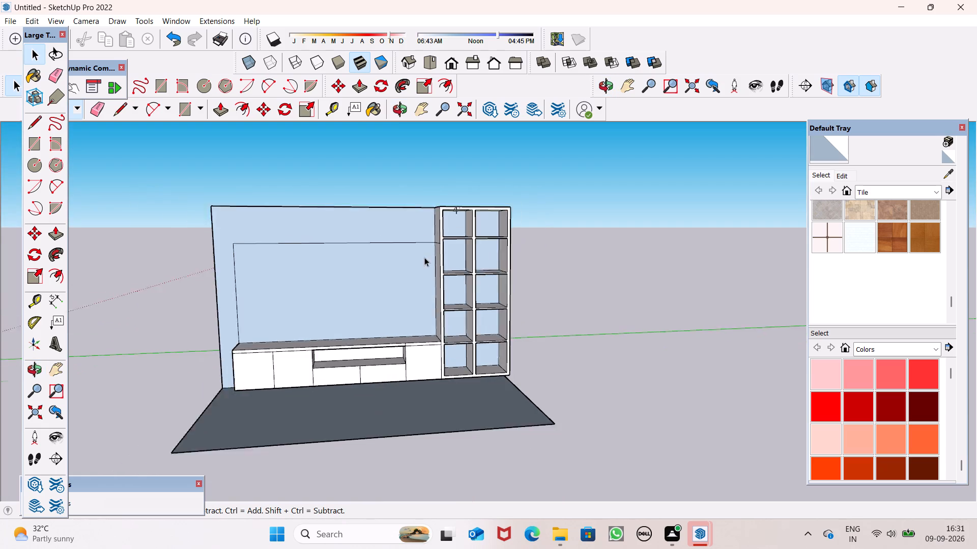
scroll(424, 257, "down", 2)
scroll(331, 340, "down", 2)
scroll(234, 378, "up", 5)
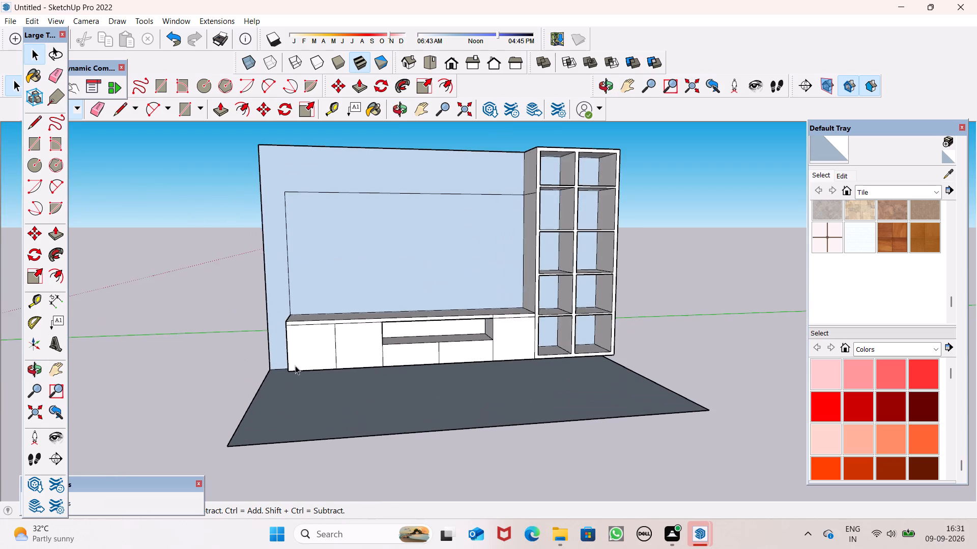
Push/Pull the low TV cabinet's free end outward 1' and the end of its top slab outward 11 15/16".
middle_click_drag(295, 367, 411, 385)
scroll(293, 297, "up", 4)
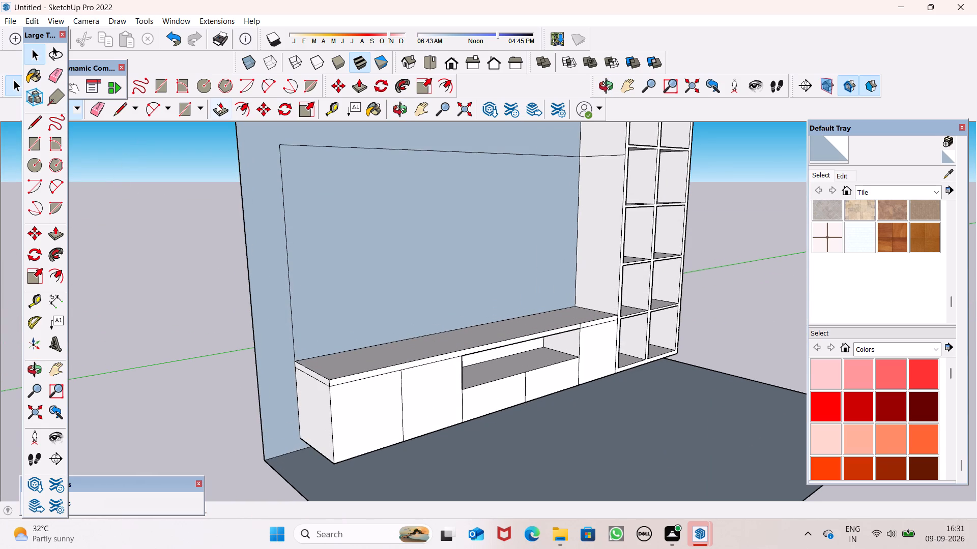
left_click(221, 112)
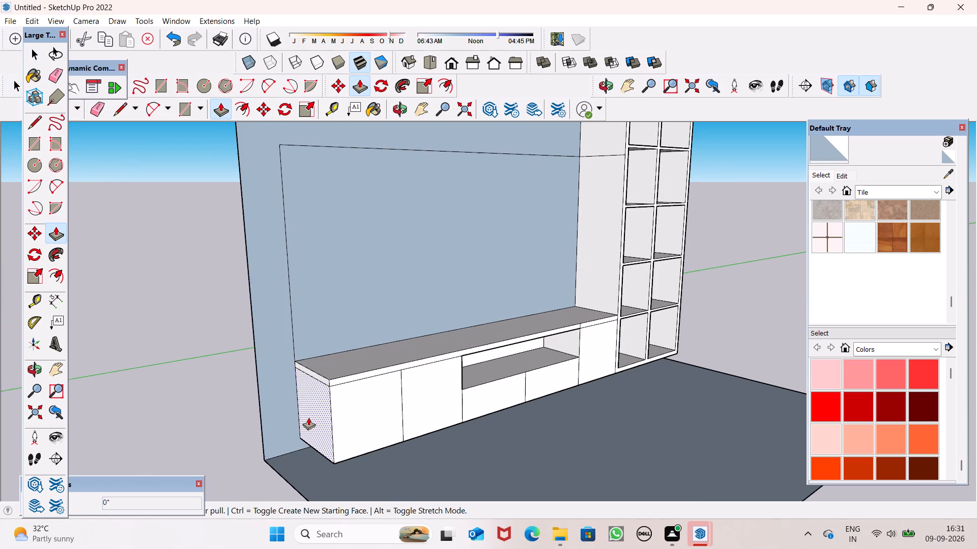
left_click_drag(314, 413, 274, 421)
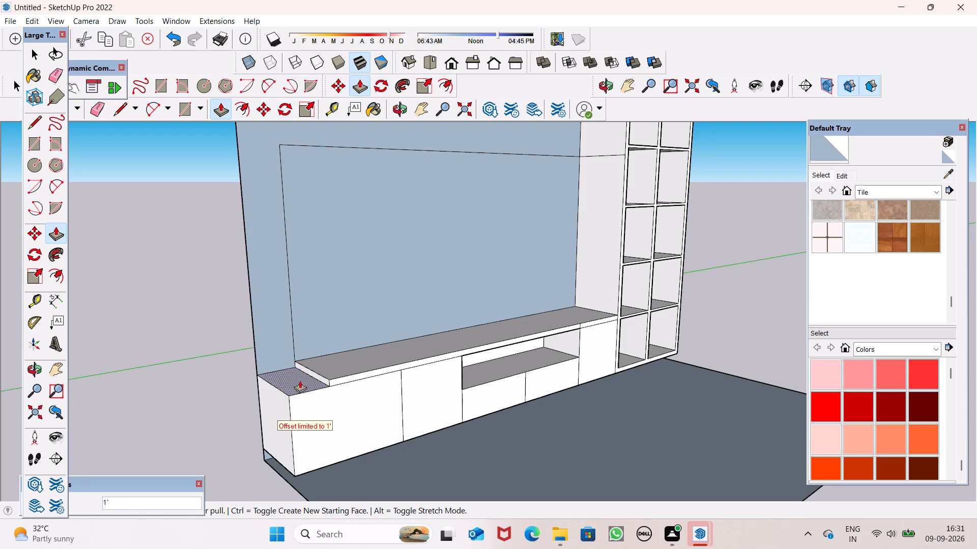
left_click_drag(314, 372, 275, 384)
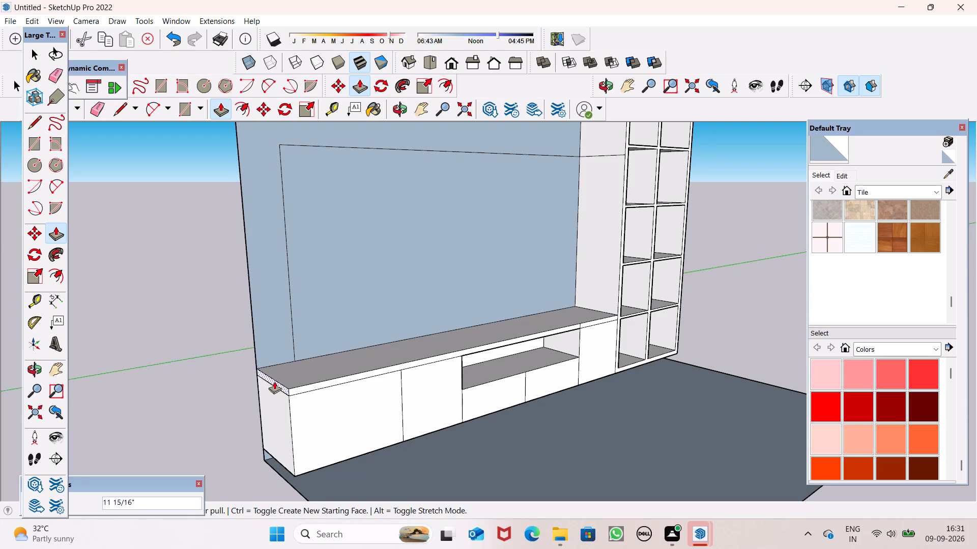
key("space")
Draw a full-height vertical line on the wall, 1' inward from the TV panel outline's outer top corner, from low cabinet top to wall top.
middle_click_drag(335, 406, 280, 413)
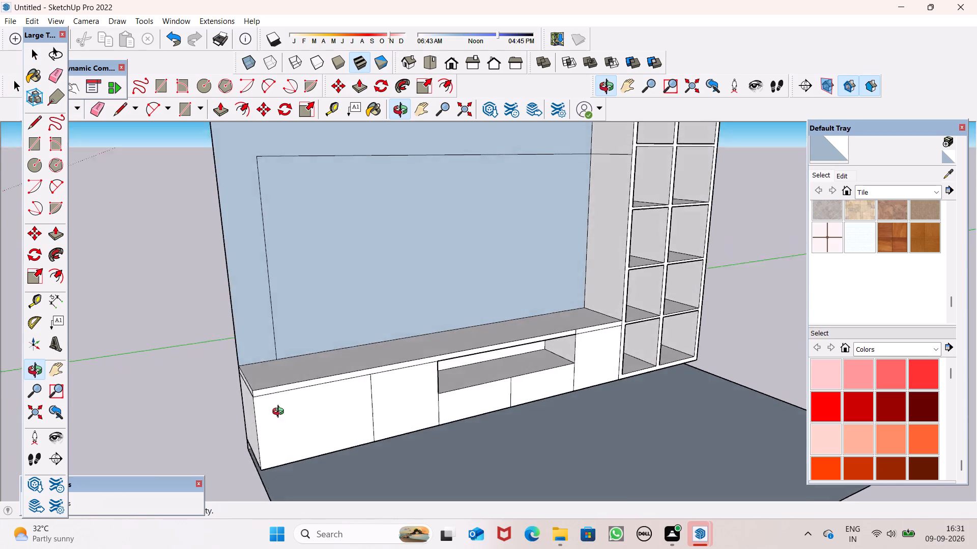
middle_click_drag(280, 413, 215, 389)
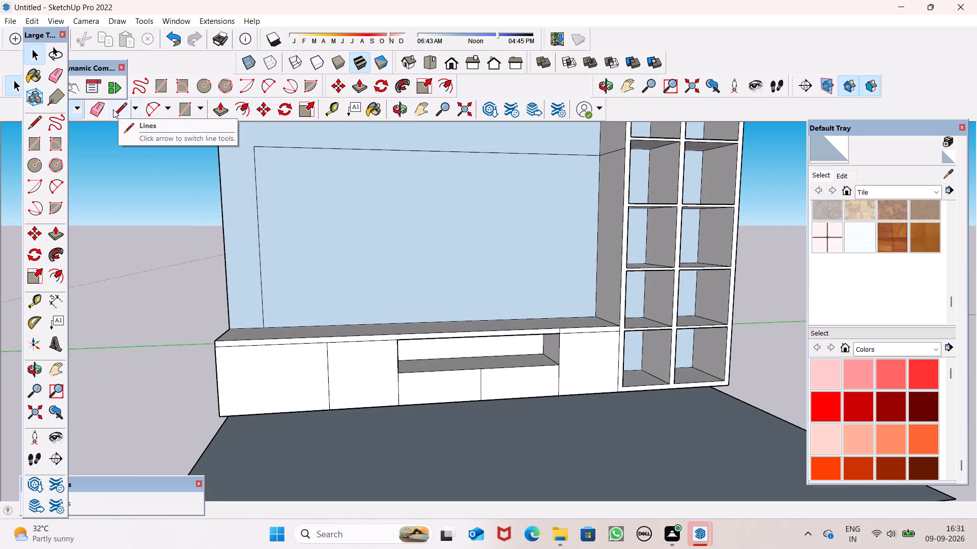
left_click(120, 112)
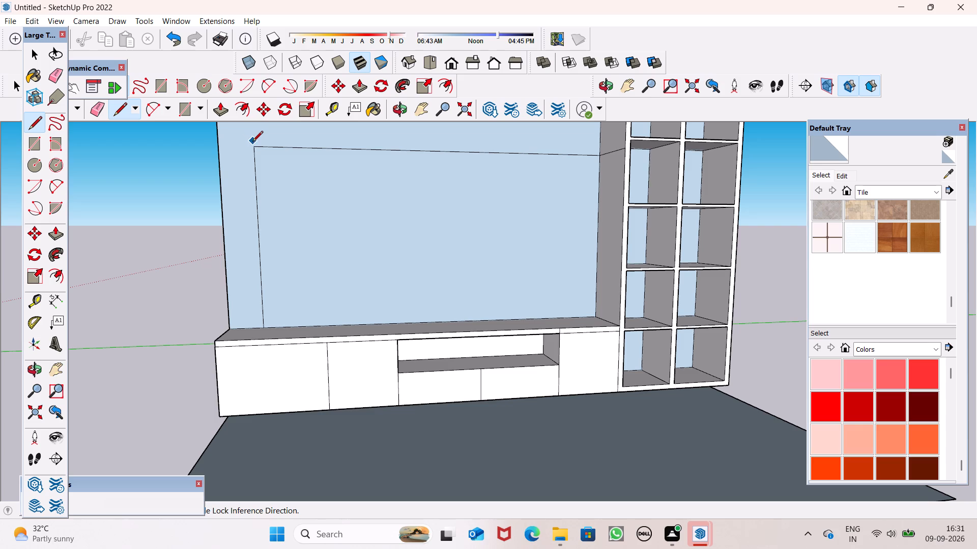
left_click(256, 149)
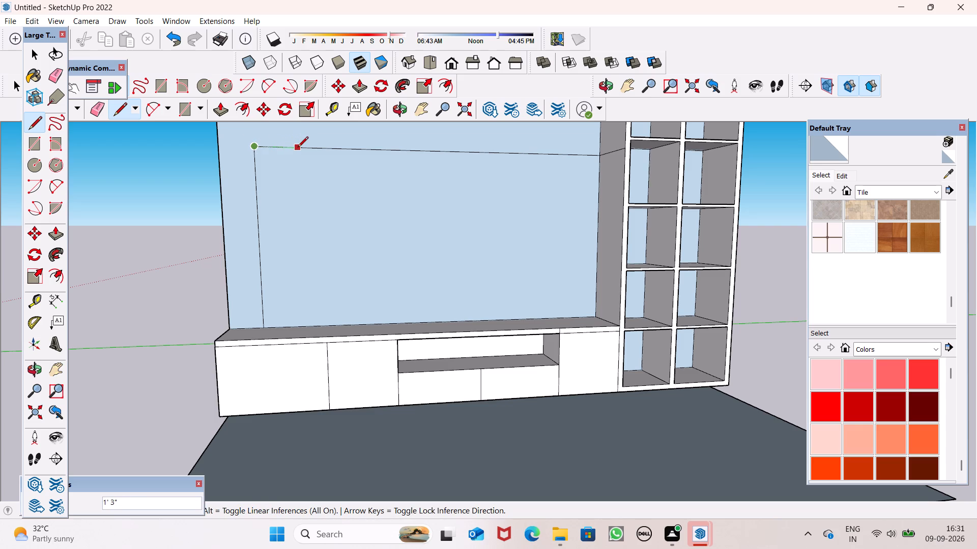
type("1'")
key("Return")
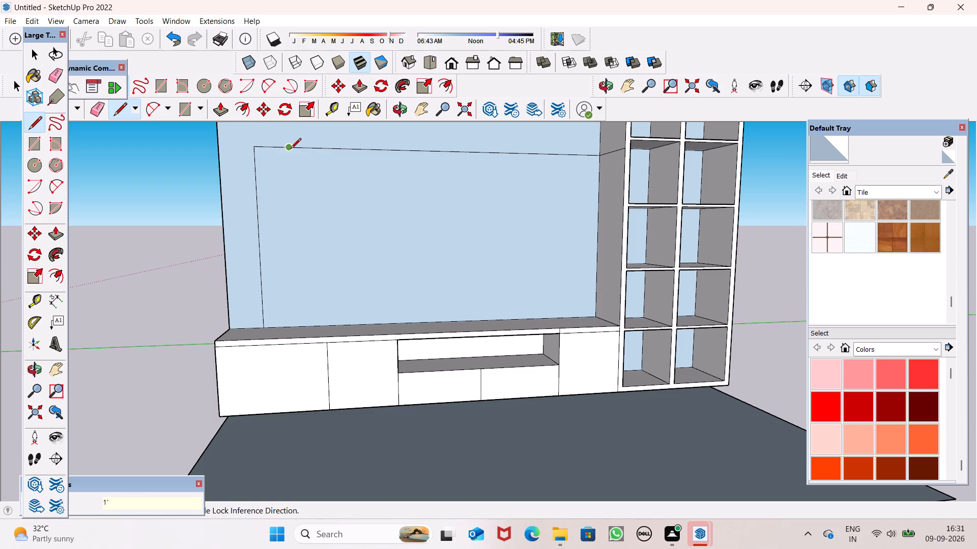
left_click(291, 149)
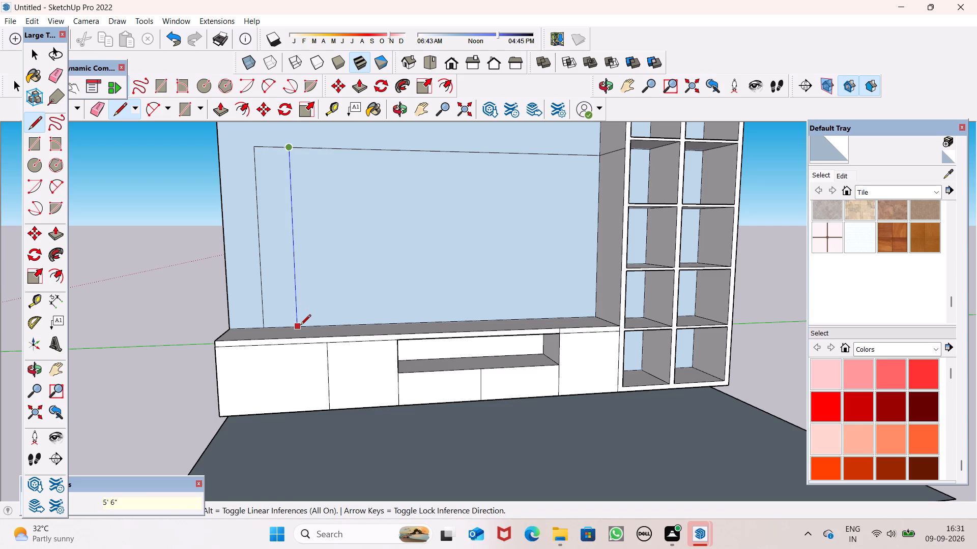
left_click(300, 326)
scroll(319, 256, "down", 7)
scroll(312, 165, "up", 6)
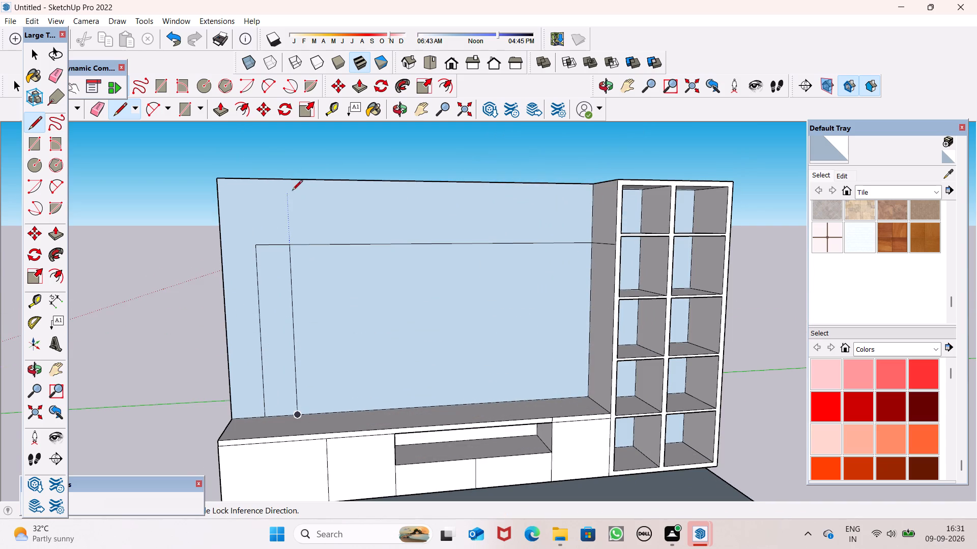
left_click_drag(292, 246, 291, 226)
left_click(292, 179)
key("space")
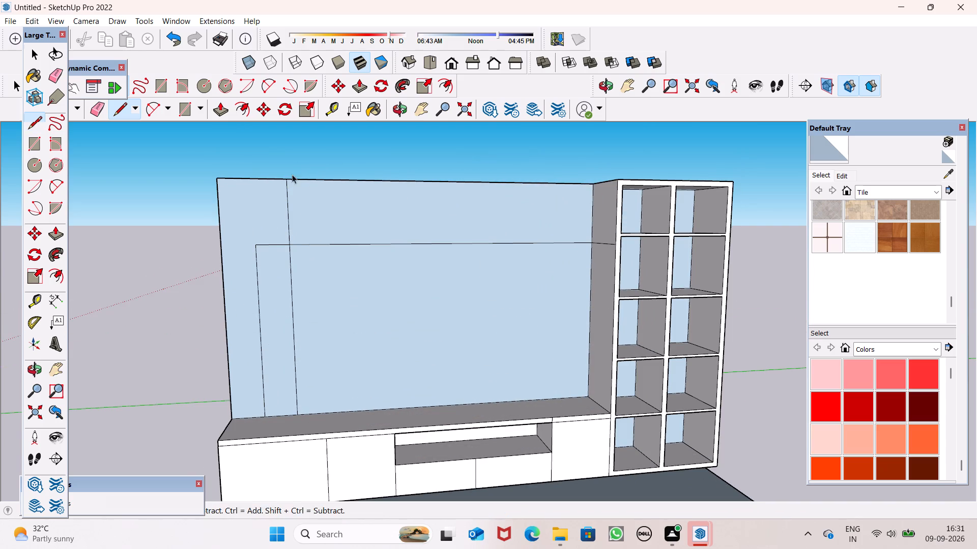
Erase the old TV panel outline's outer vertical edge and the short top segment outside the new vertical line.
left_click(98, 107)
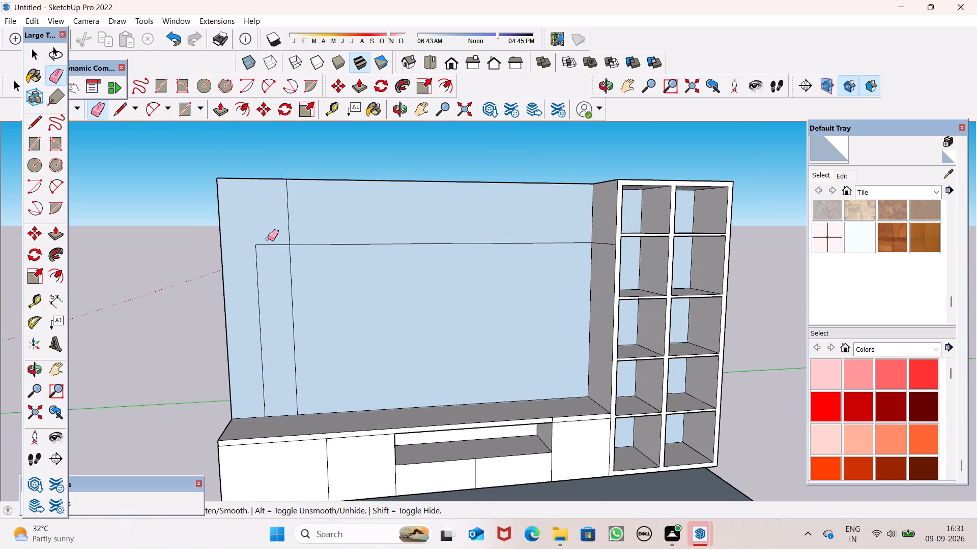
left_click_drag(268, 239, 252, 271)
key("space")
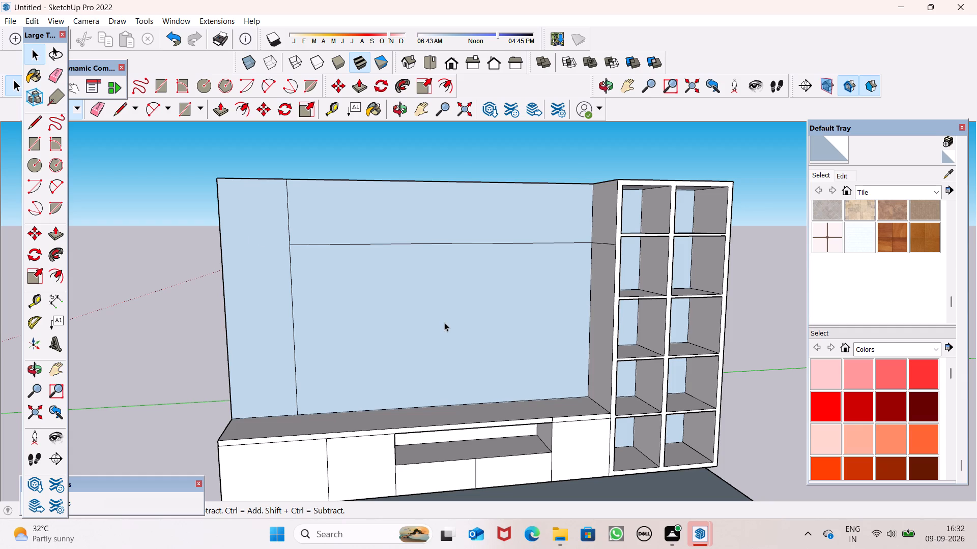
Draw a 2' vertical line up from the wall's free top corner and continue it horizontally along the green axis past the tall cabinet.
scroll(442, 320, "down", 2)
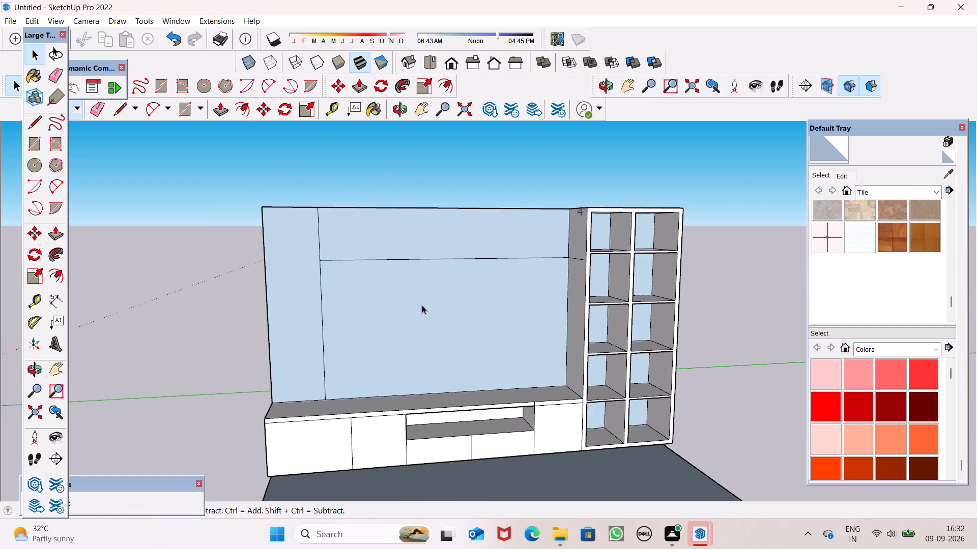
scroll(411, 286, "down", 3)
middle_click_drag(407, 286, 392, 305)
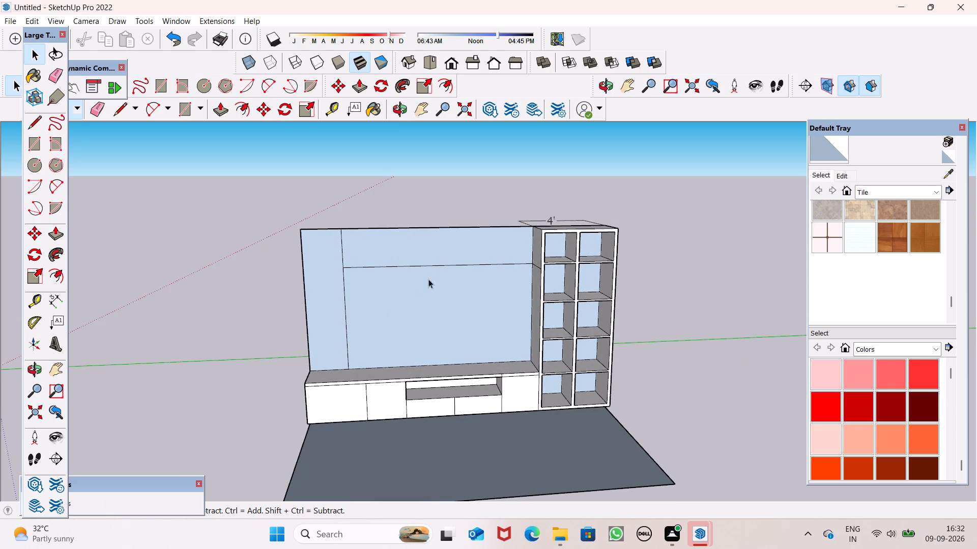
scroll(438, 277, "down", 1)
scroll(328, 228, "up", 3)
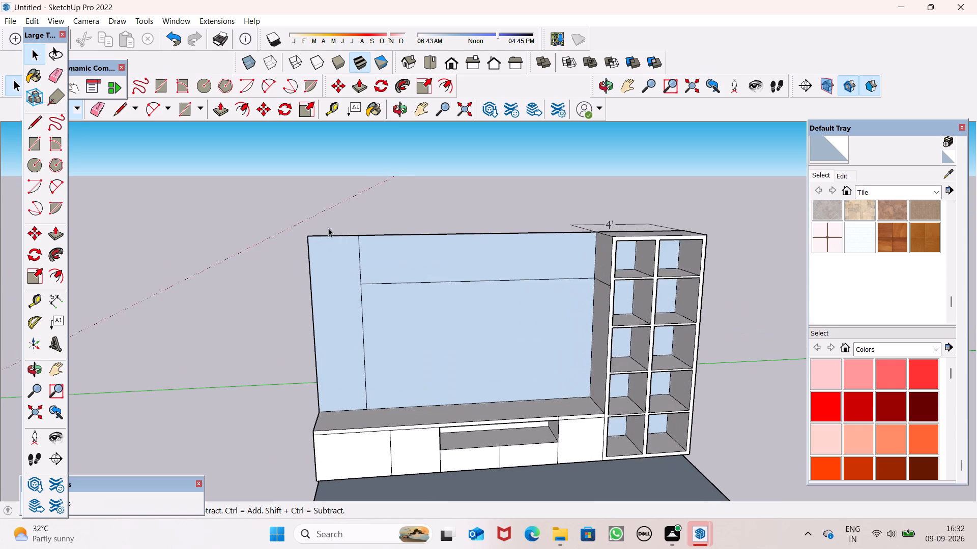
scroll(328, 228, "down", 2)
scroll(326, 232, "up", 2)
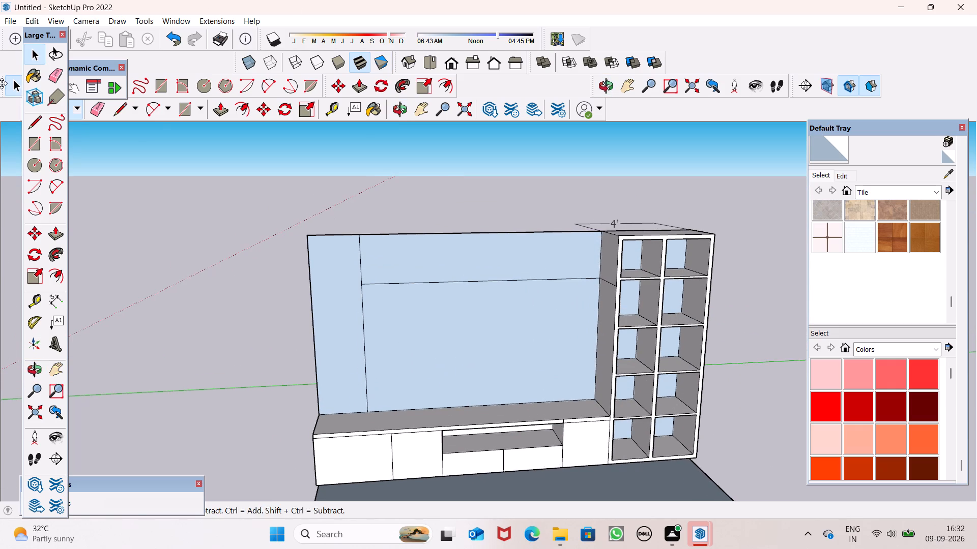
left_click(121, 110)
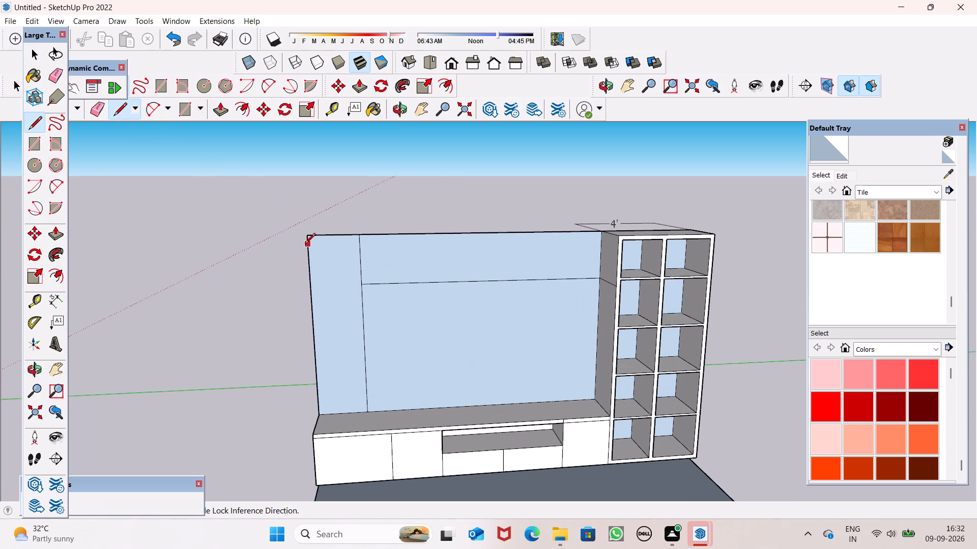
left_click(306, 237)
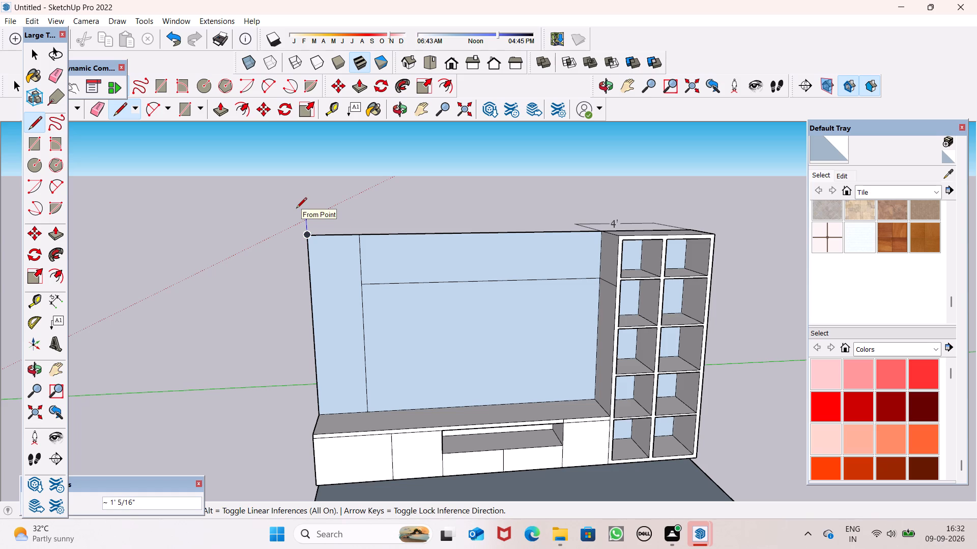
key("2")
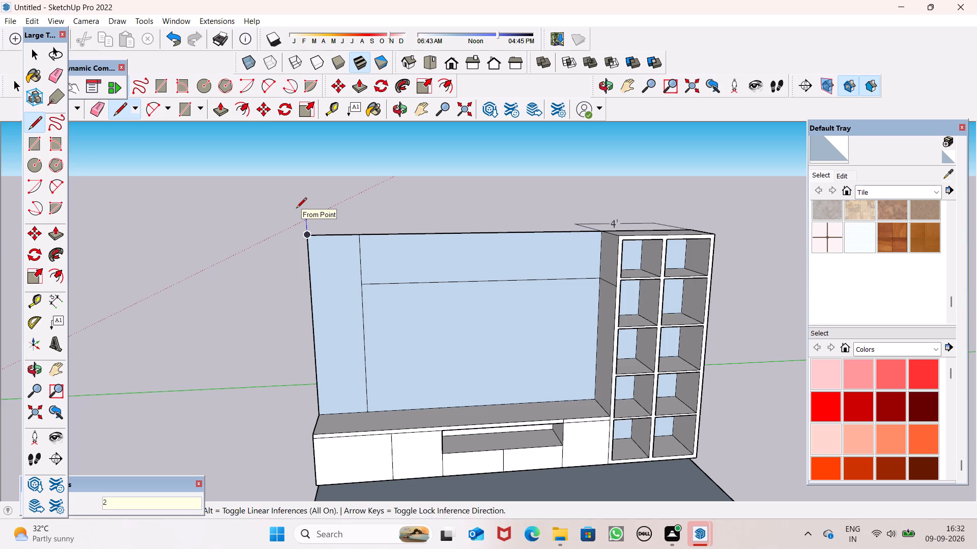
key("apostrophe")
key("Return")
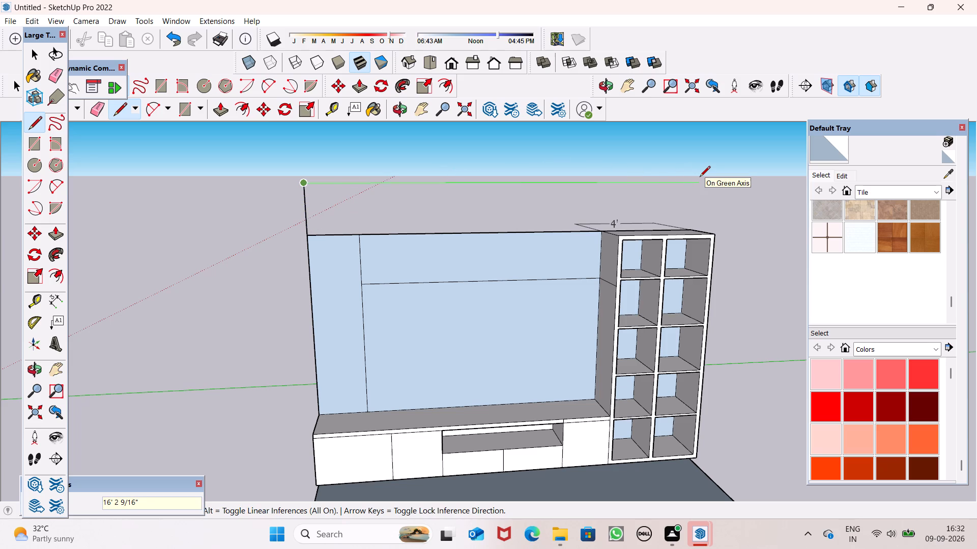
middle_click_drag(699, 179, 563, 197)
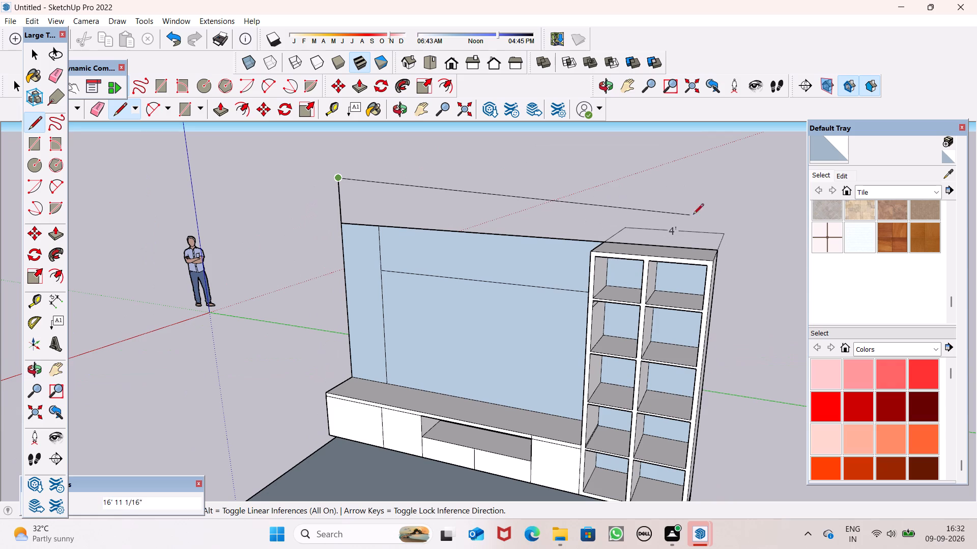
left_click(731, 190)
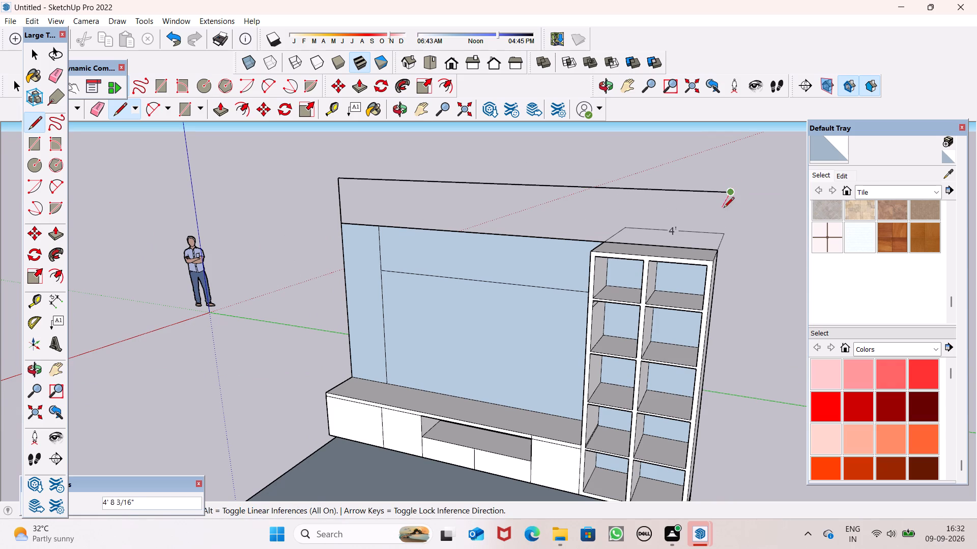
Close the wall extension with a vertical line from the tall cabinet's outer back top corner up to the new top line.
key("space")
left_click(124, 103)
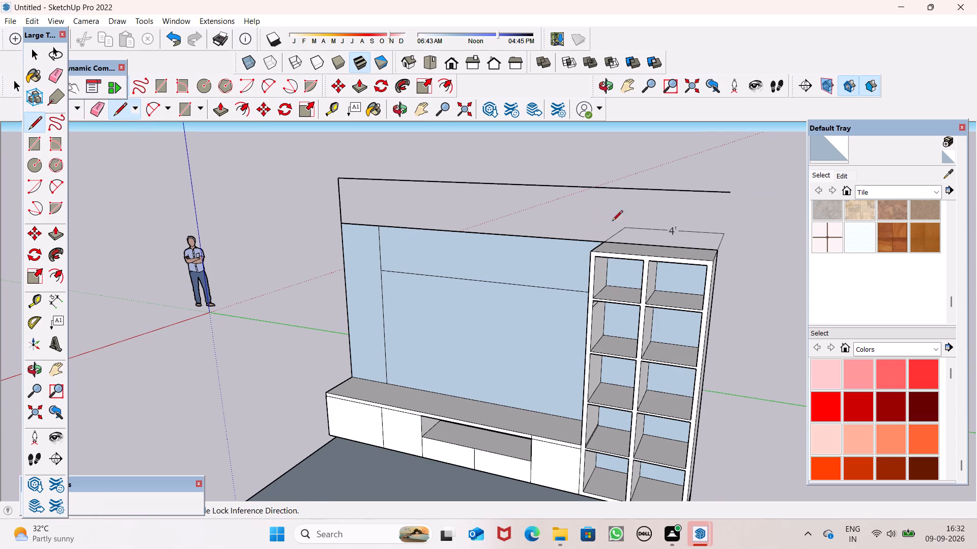
left_click(716, 249)
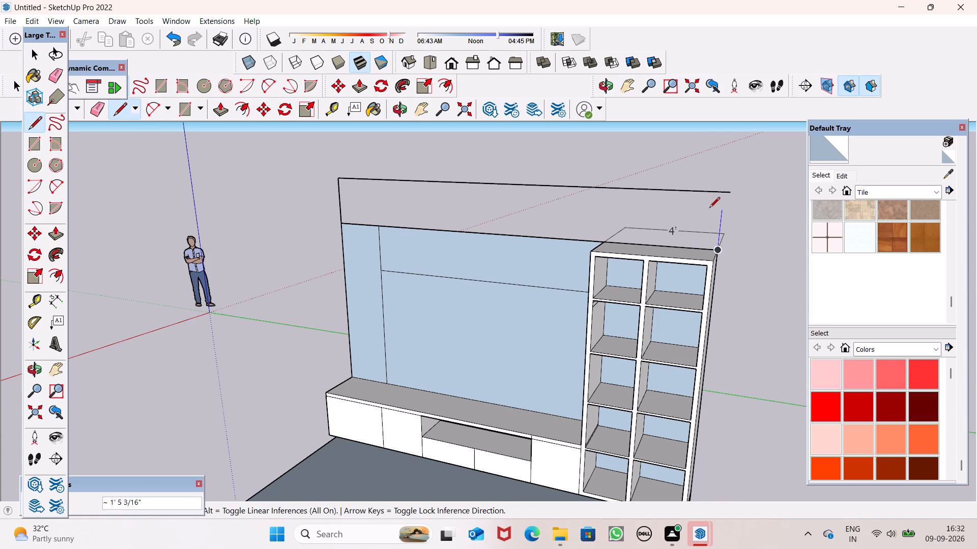
left_click(717, 186)
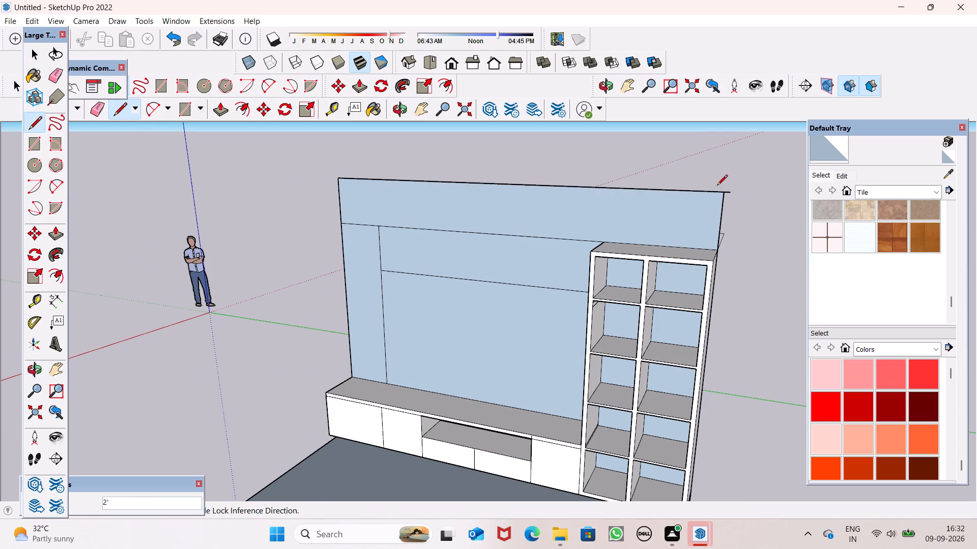
key("space")
key("space")
key("space")
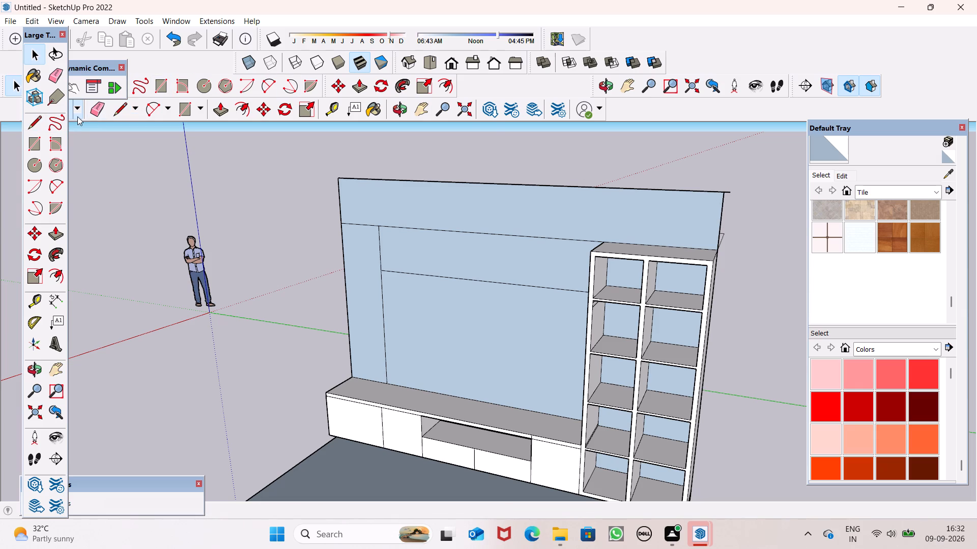
Erase the short end of the top line overshooting the wall extension's corner above the tall cabinet.
left_click(104, 111)
scroll(731, 212, "up", 7)
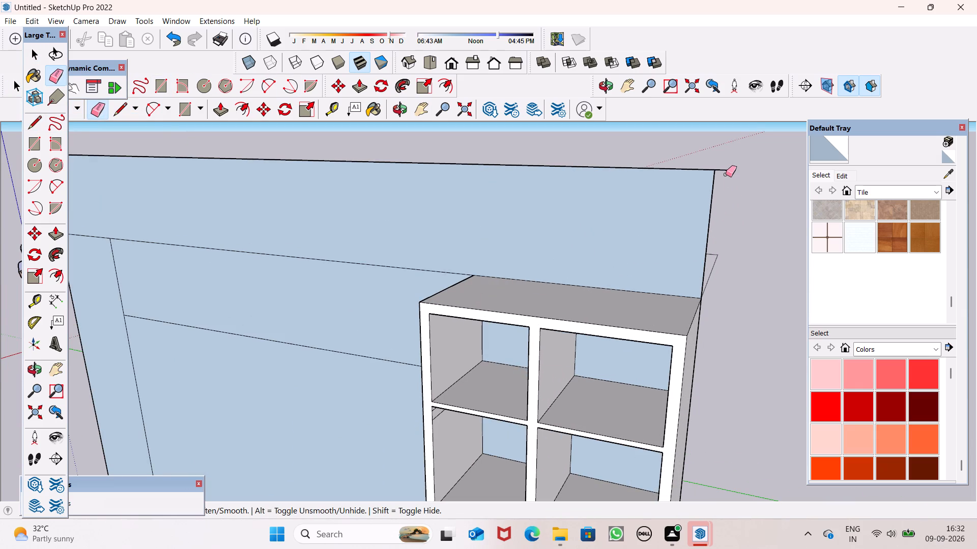
left_click(725, 170)
key("space")
scroll(736, 197, "down", 6)
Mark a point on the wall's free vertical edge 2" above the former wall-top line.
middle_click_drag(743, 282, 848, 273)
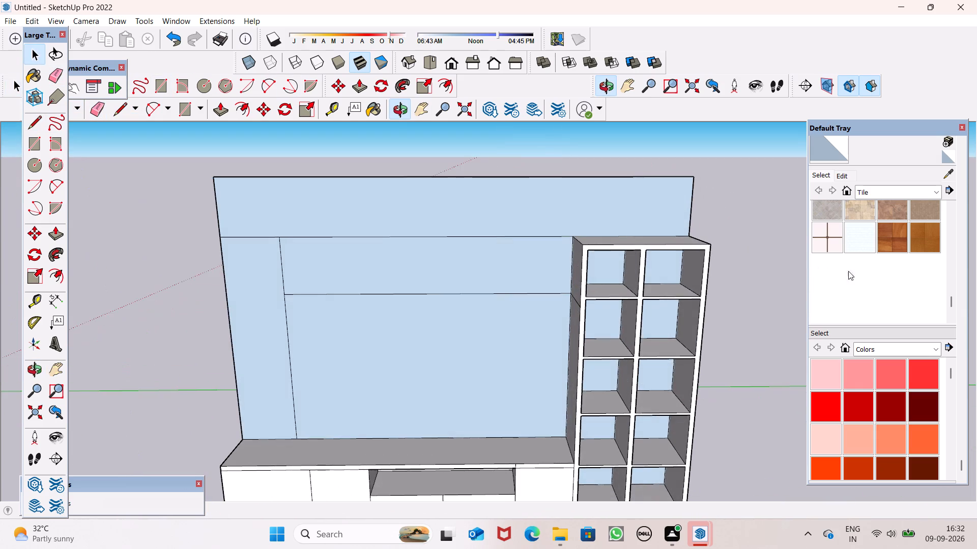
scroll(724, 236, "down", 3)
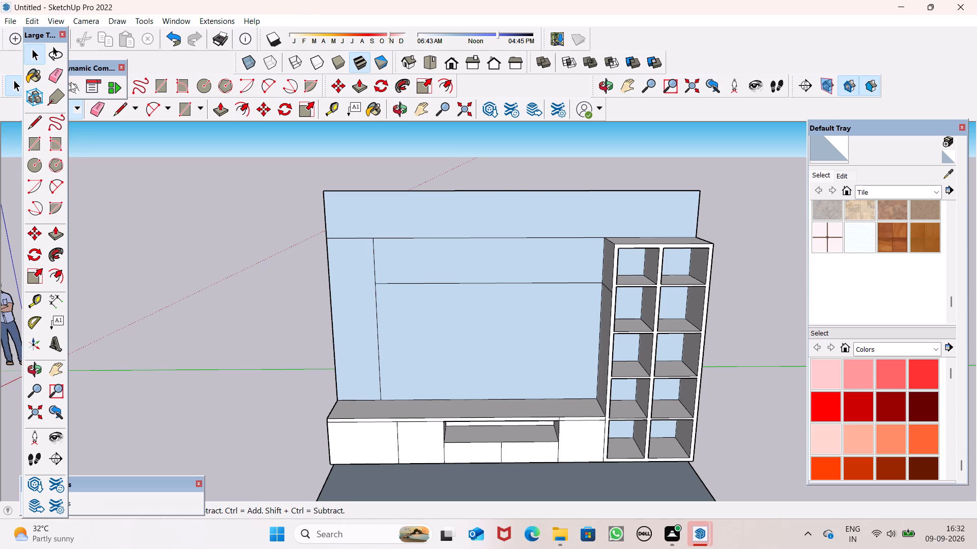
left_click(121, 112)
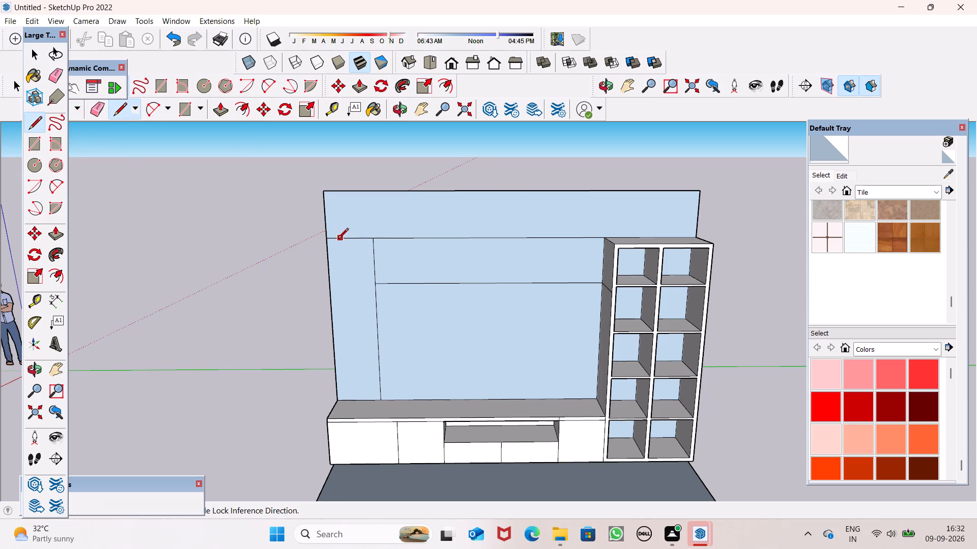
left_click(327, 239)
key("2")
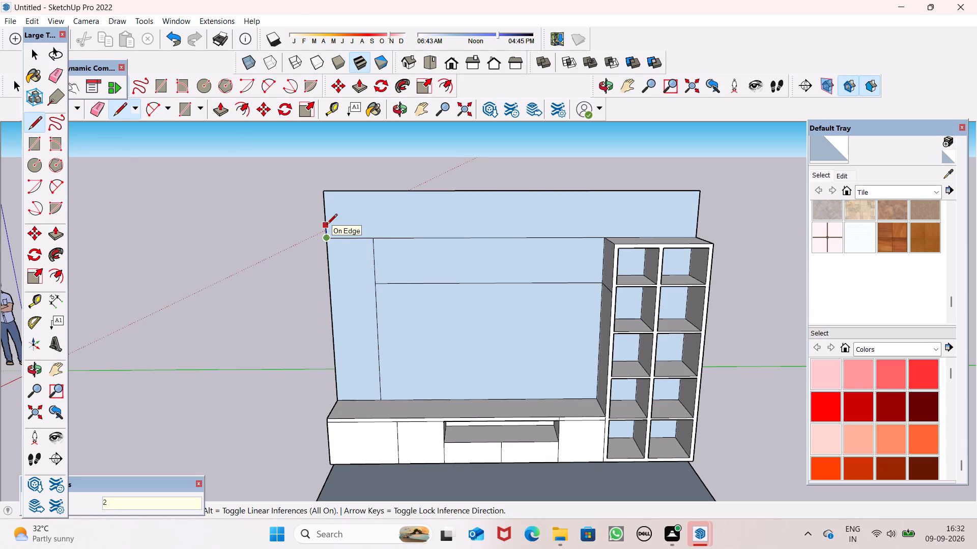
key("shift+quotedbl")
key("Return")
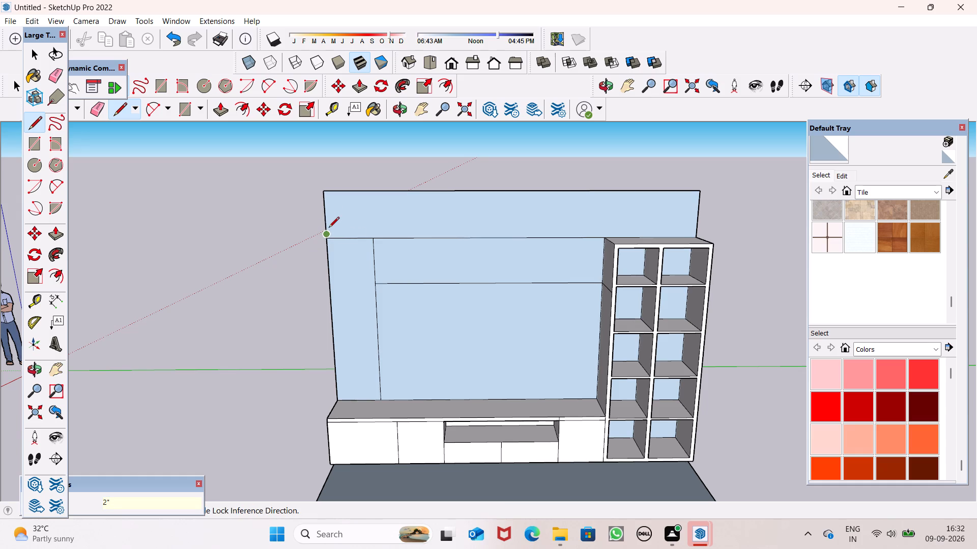
Draw a 16' horizontal line across the wall, starting on its free vertical edge 4" above the former wall-top line.
scroll(330, 237, "up", 8)
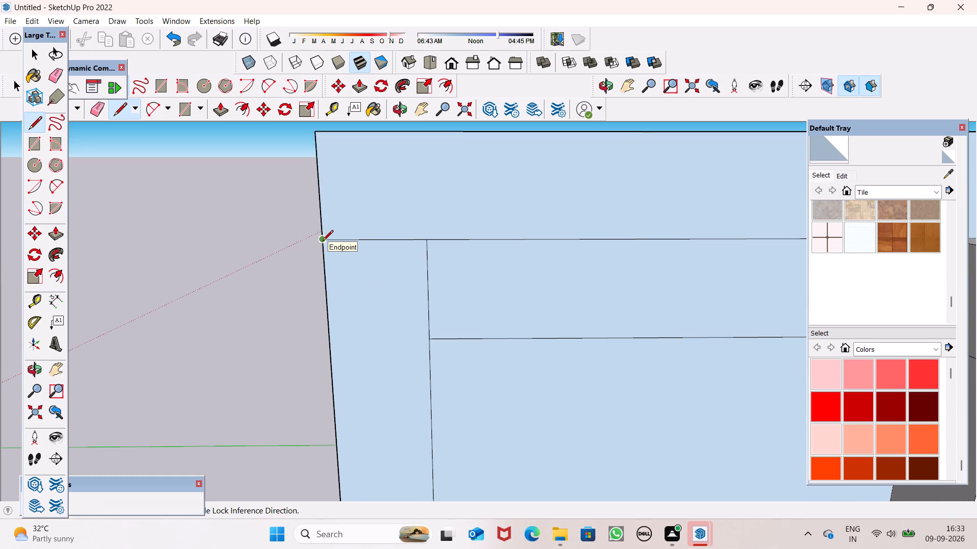
left_click(323, 241)
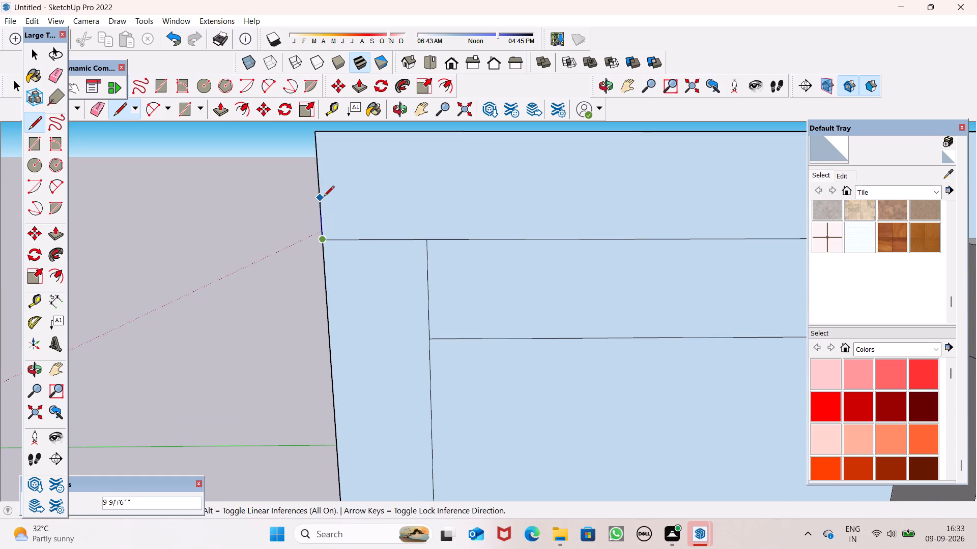
type("4\"")
key("Return")
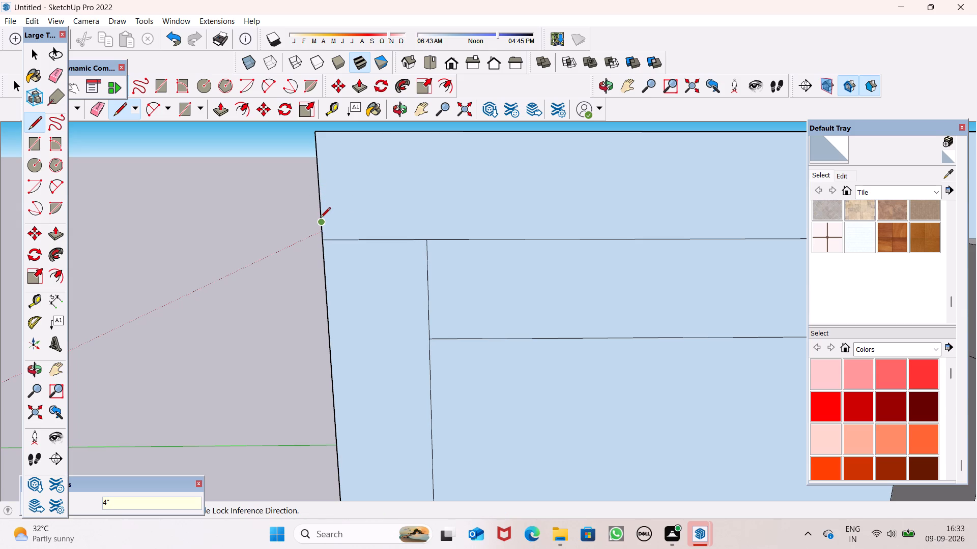
left_click(320, 219)
scroll(528, 213, "down", 9)
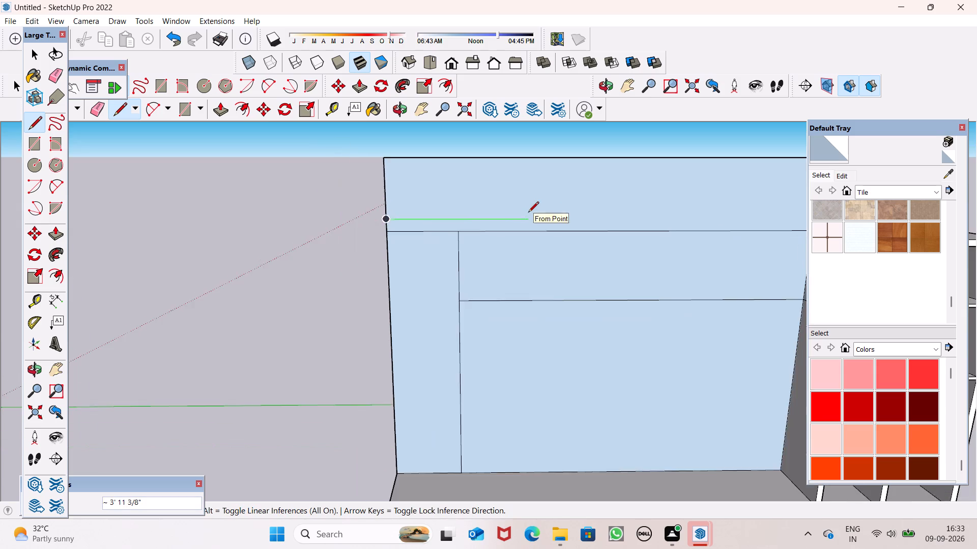
scroll(528, 213, "down", 3)
scroll(735, 208, "up", 6)
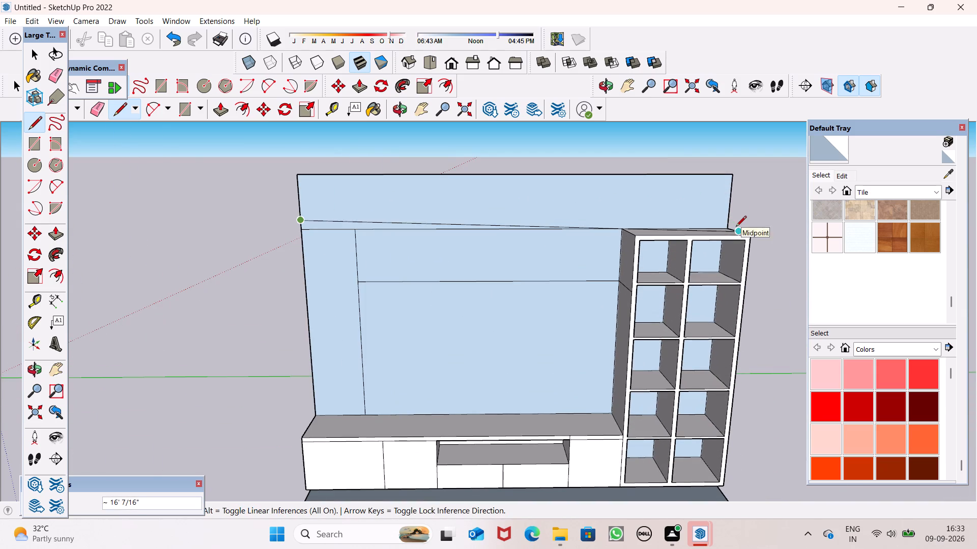
left_click(731, 219)
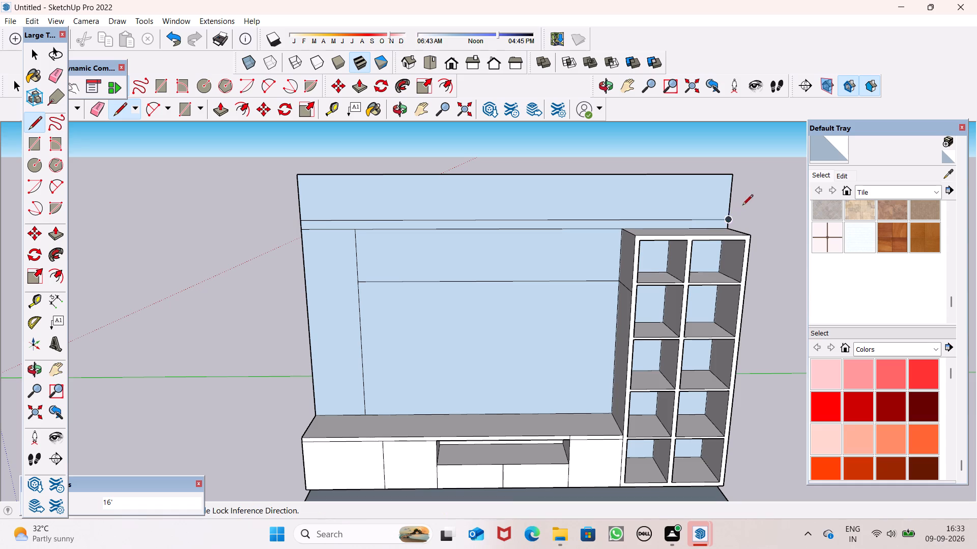
type("B")
key("space")
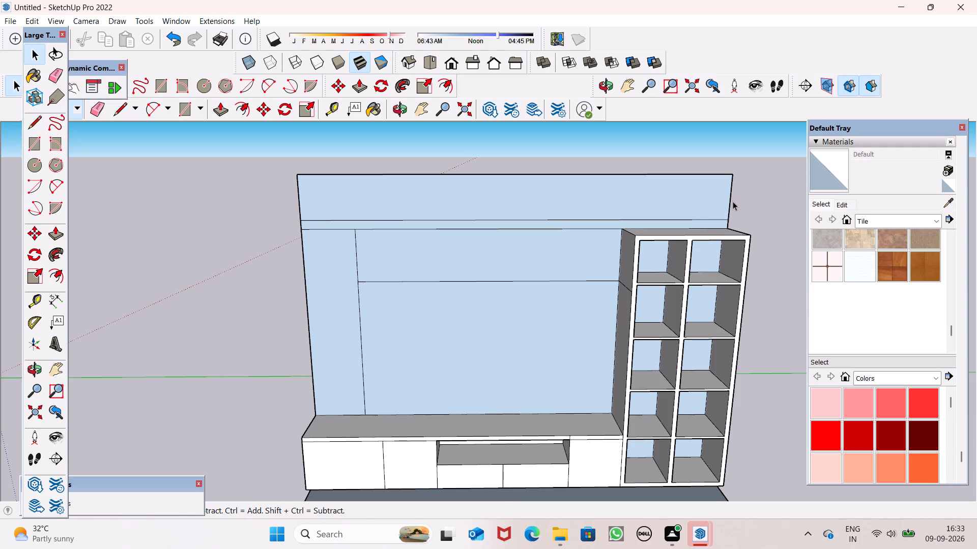
key("space")
Push/Pull the 4" strip above the former wall-top line out 2' to form a top shelf spanning the unit and tall cabinet.
scroll(534, 222, "down", 2)
middle_click(550, 291)
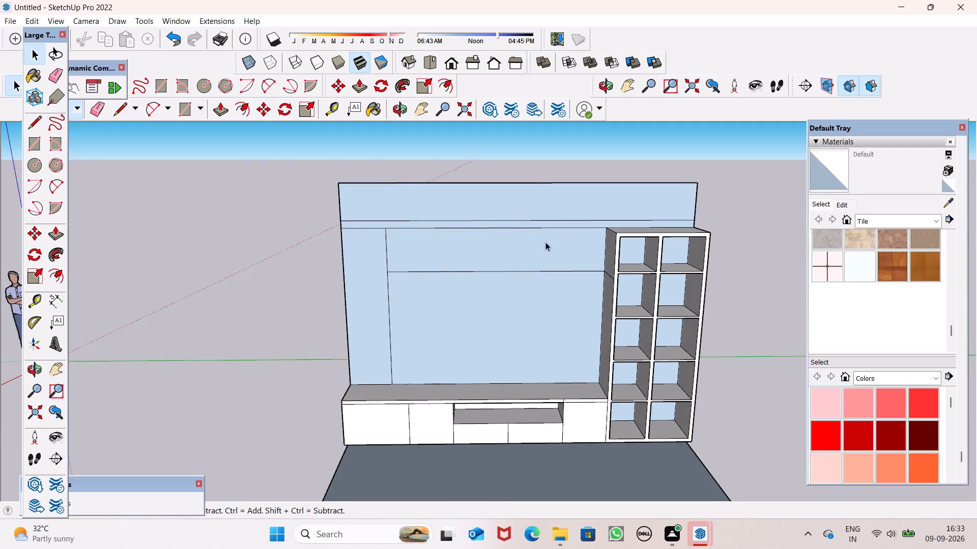
left_click(218, 115)
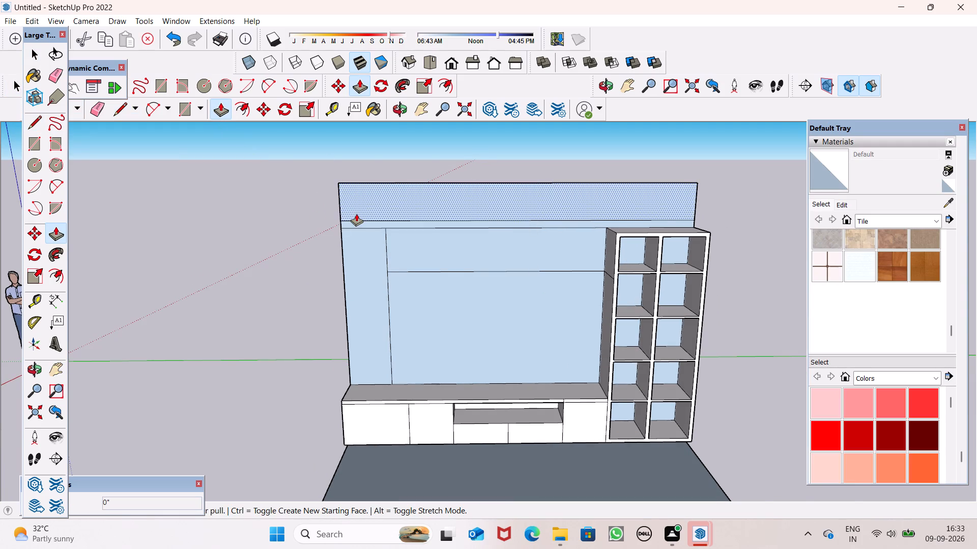
scroll(356, 213, "up", 4)
left_click_drag(348, 224, 351, 230, "ctrl")
key("ctrl+z")
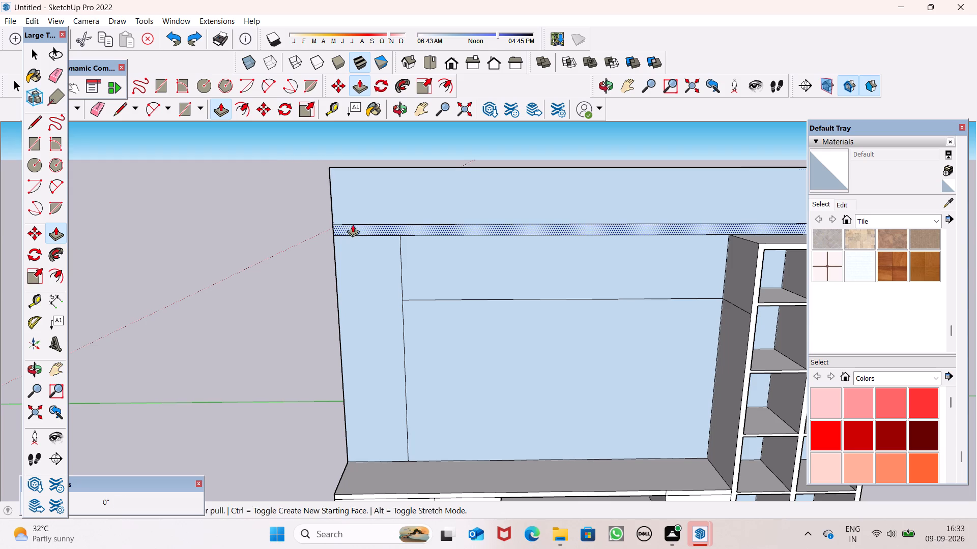
left_click_drag(354, 225, 354, 226, "ctrl")
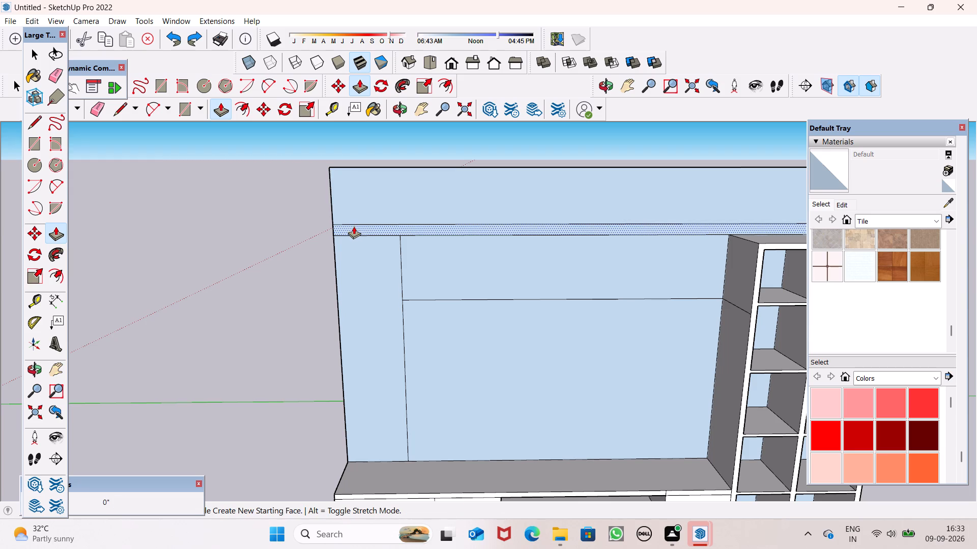
left_click_drag(354, 226, 358, 253, "ctrl")
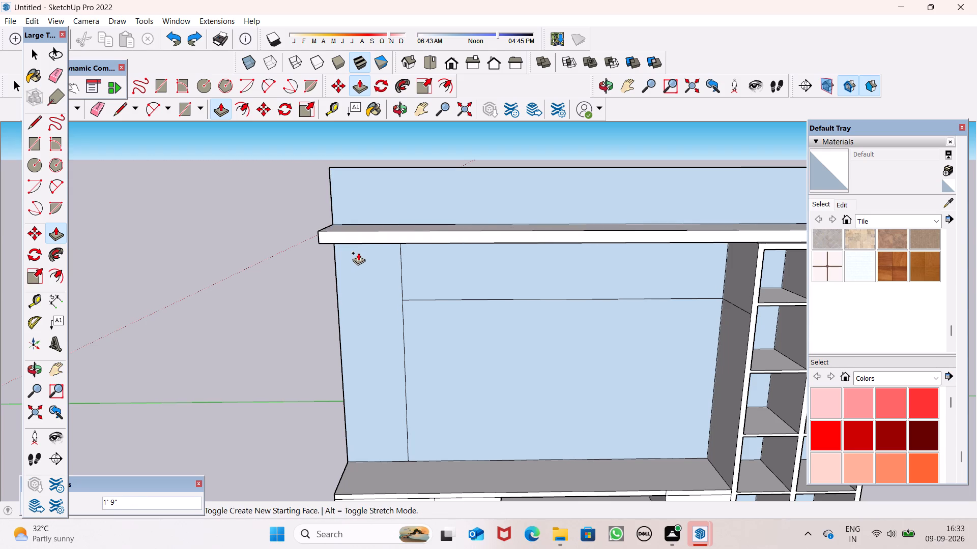
left_click_drag(358, 253, 356, 261, "ctrl")
key("2")
key("apostrophe")
key("Return")
scroll(372, 215, "down", 3)
scroll(438, 250, "down", 1)
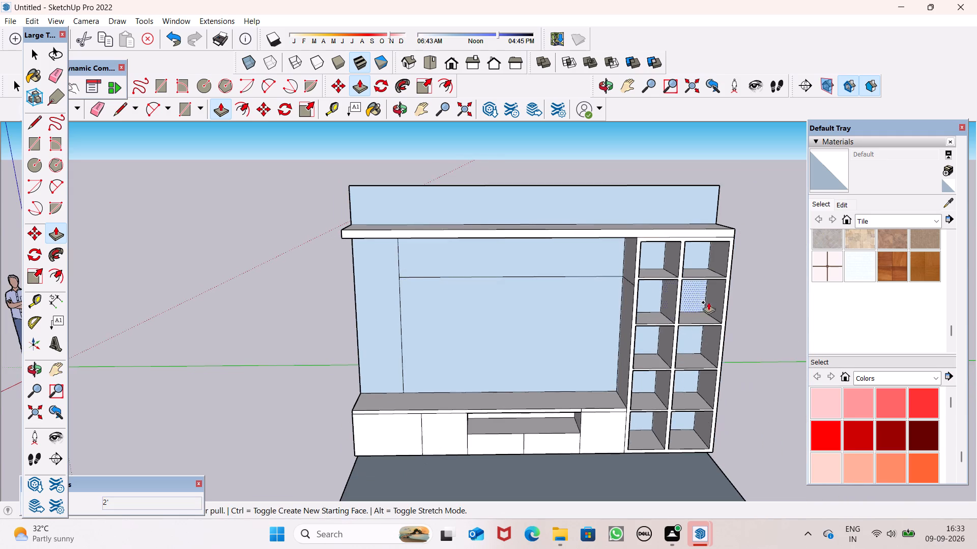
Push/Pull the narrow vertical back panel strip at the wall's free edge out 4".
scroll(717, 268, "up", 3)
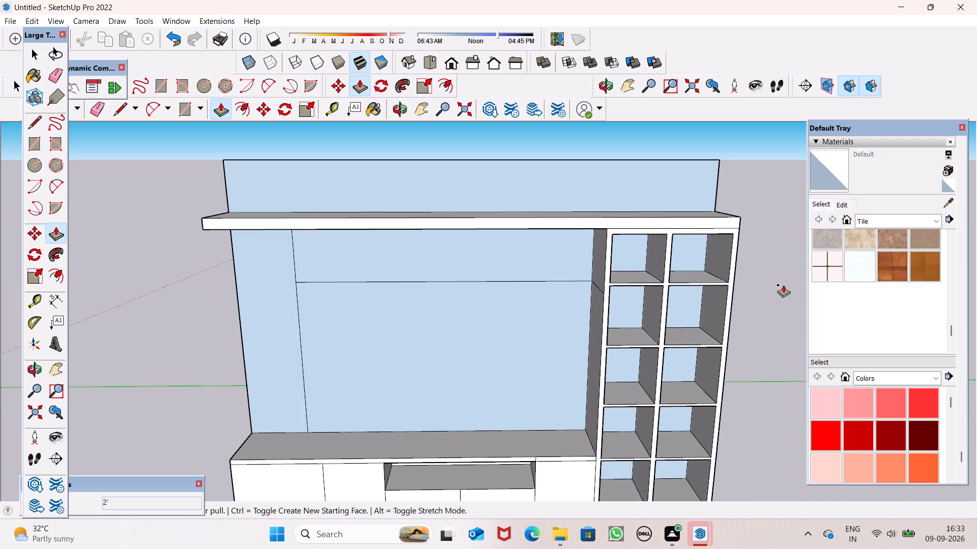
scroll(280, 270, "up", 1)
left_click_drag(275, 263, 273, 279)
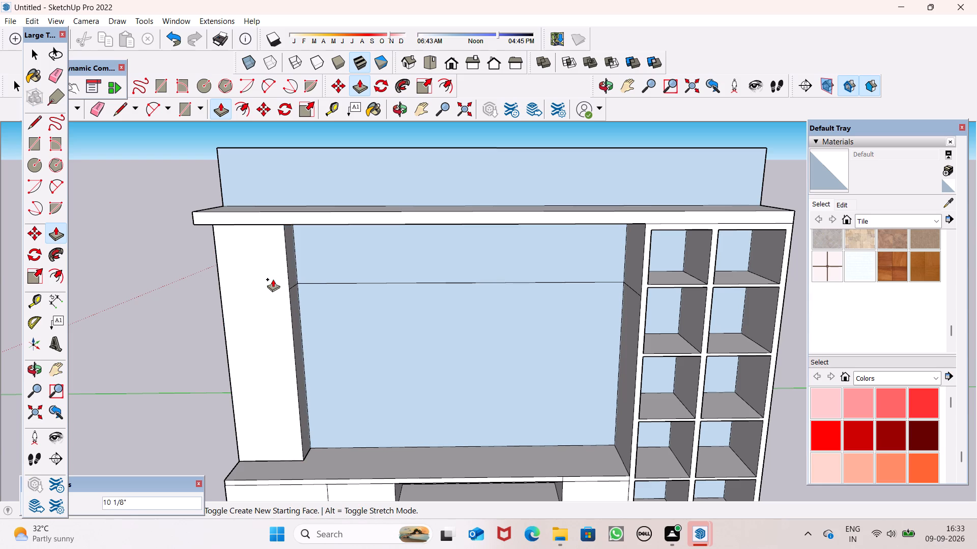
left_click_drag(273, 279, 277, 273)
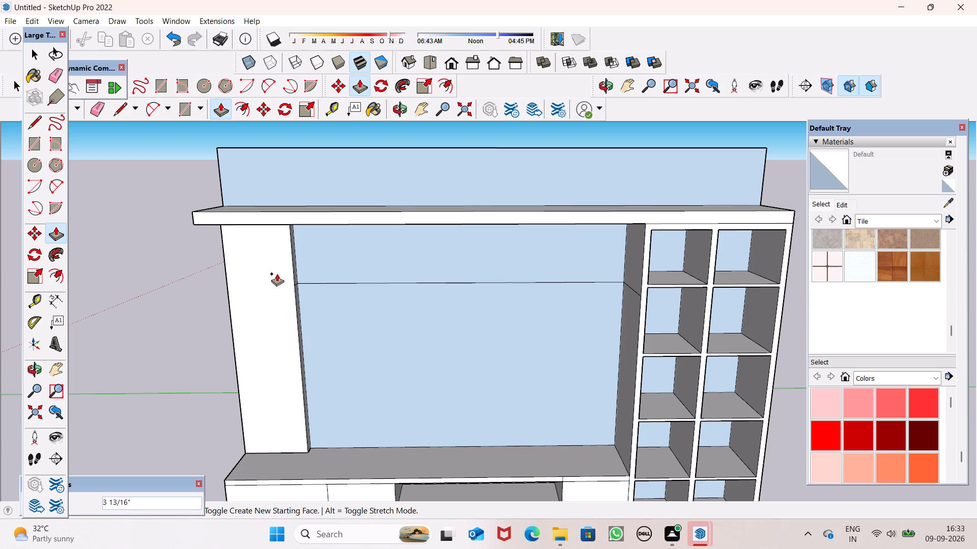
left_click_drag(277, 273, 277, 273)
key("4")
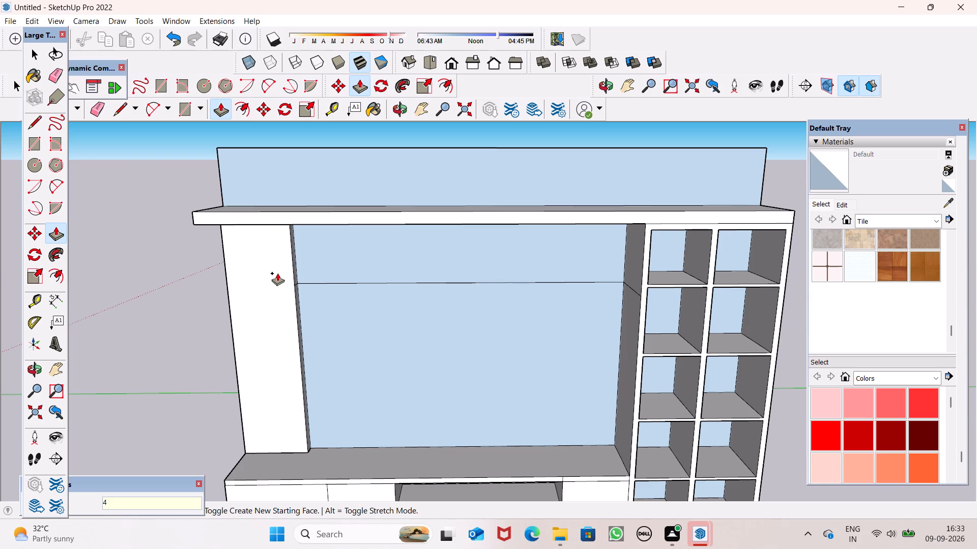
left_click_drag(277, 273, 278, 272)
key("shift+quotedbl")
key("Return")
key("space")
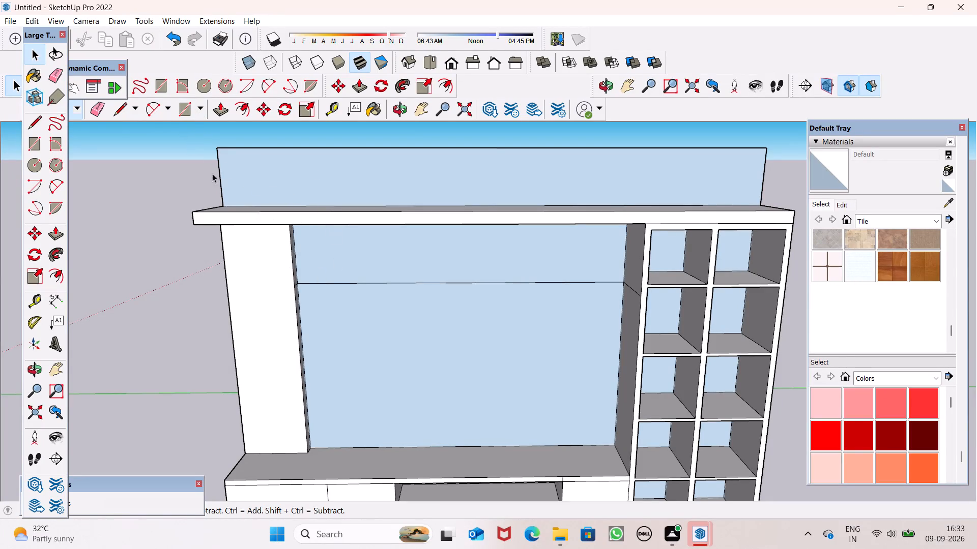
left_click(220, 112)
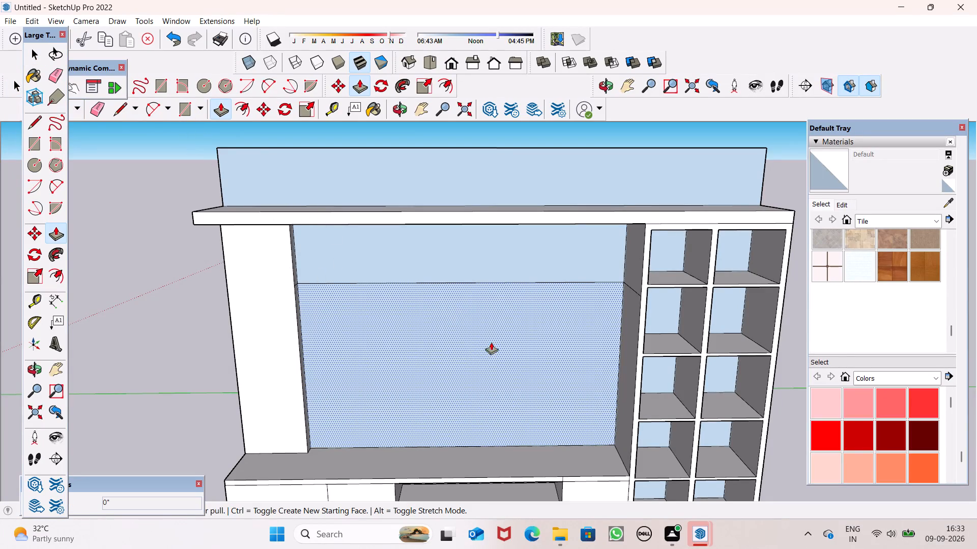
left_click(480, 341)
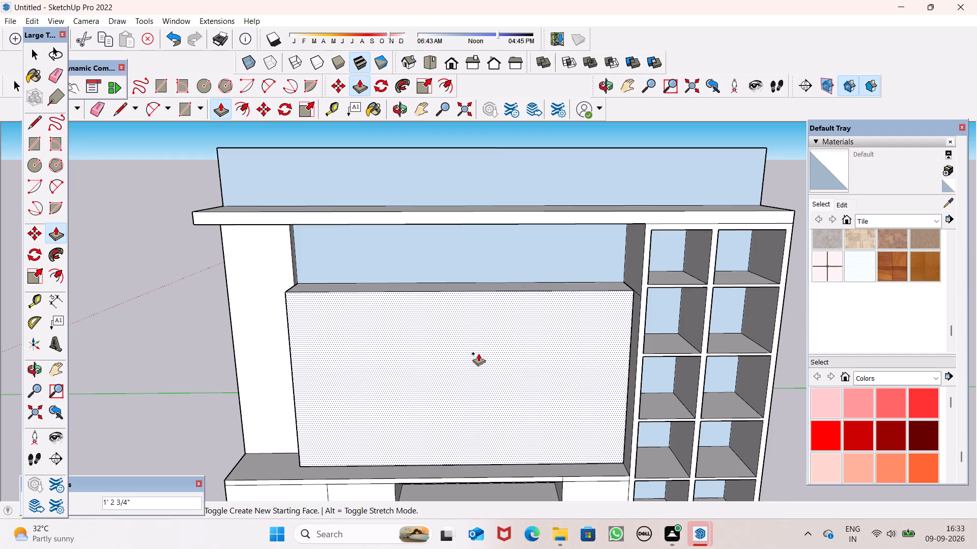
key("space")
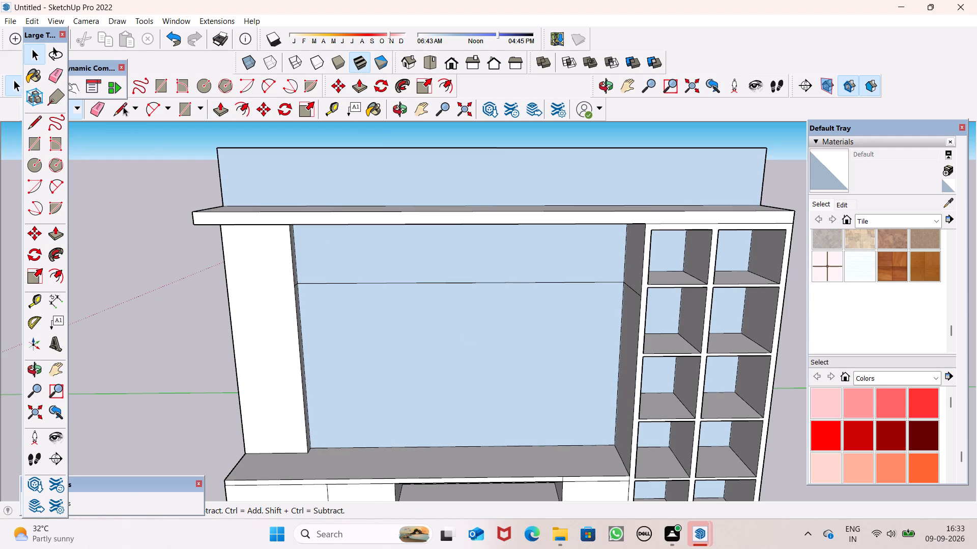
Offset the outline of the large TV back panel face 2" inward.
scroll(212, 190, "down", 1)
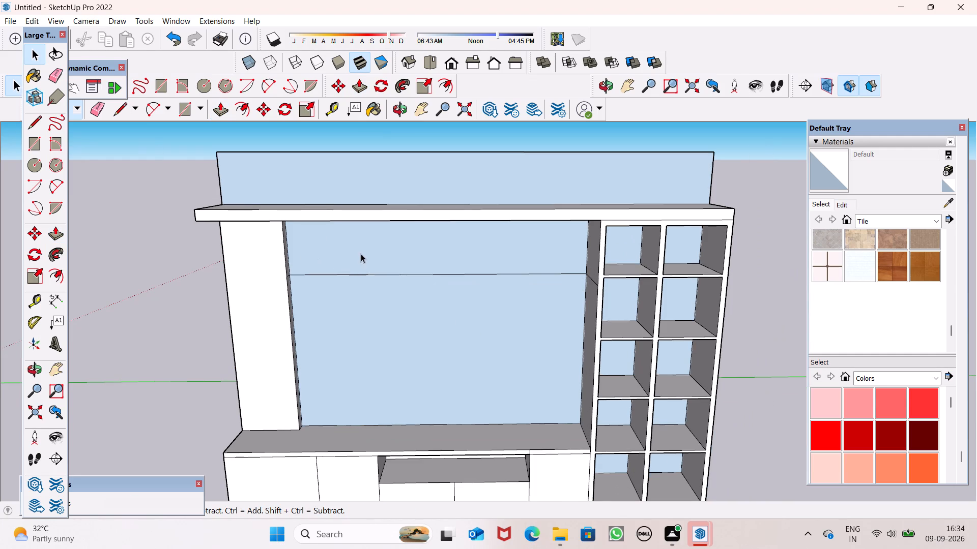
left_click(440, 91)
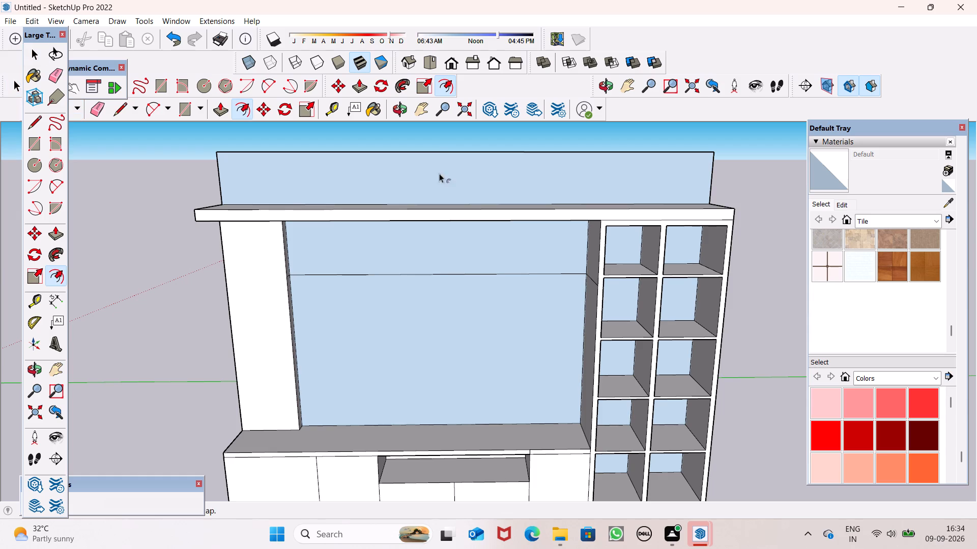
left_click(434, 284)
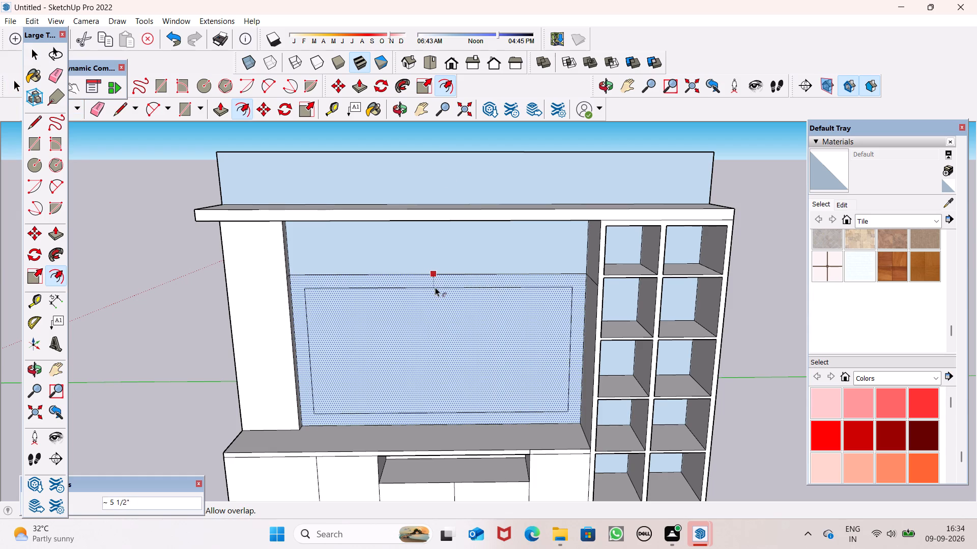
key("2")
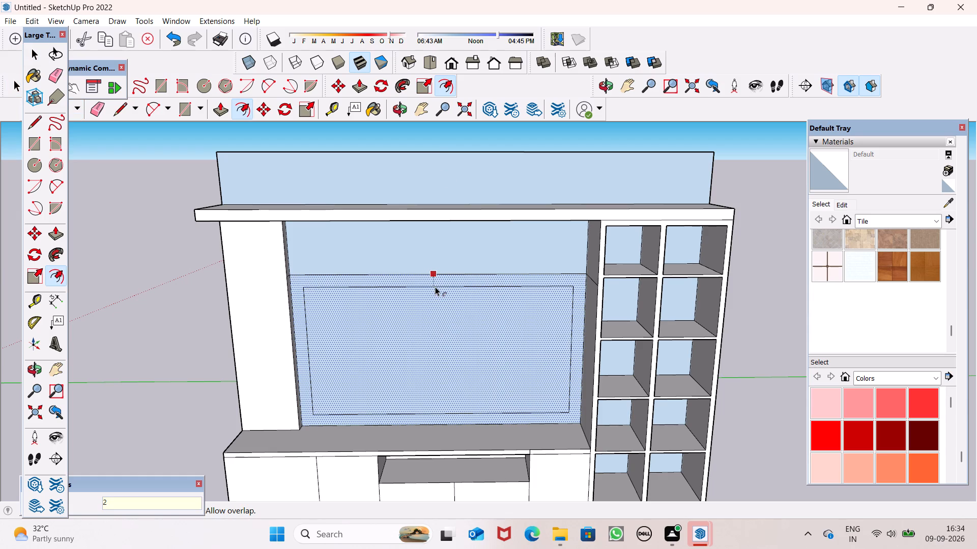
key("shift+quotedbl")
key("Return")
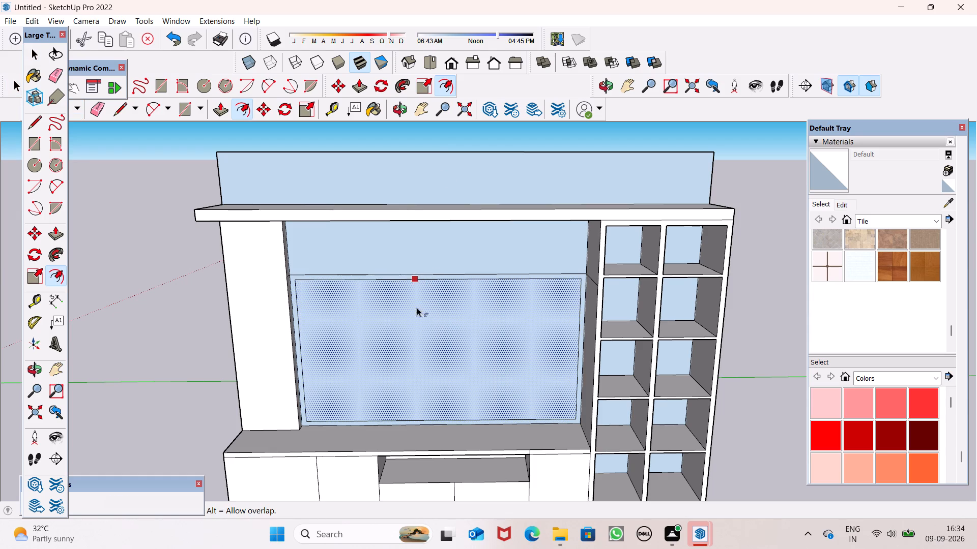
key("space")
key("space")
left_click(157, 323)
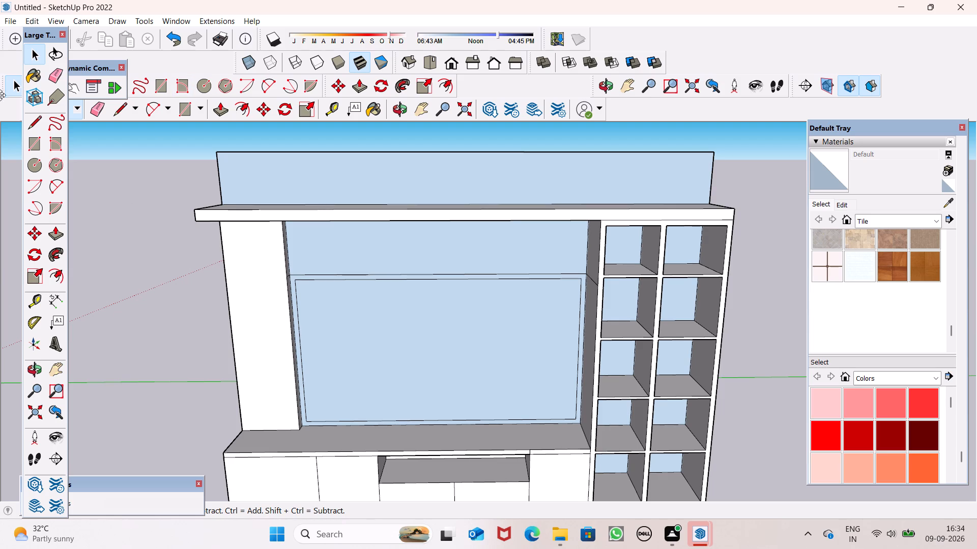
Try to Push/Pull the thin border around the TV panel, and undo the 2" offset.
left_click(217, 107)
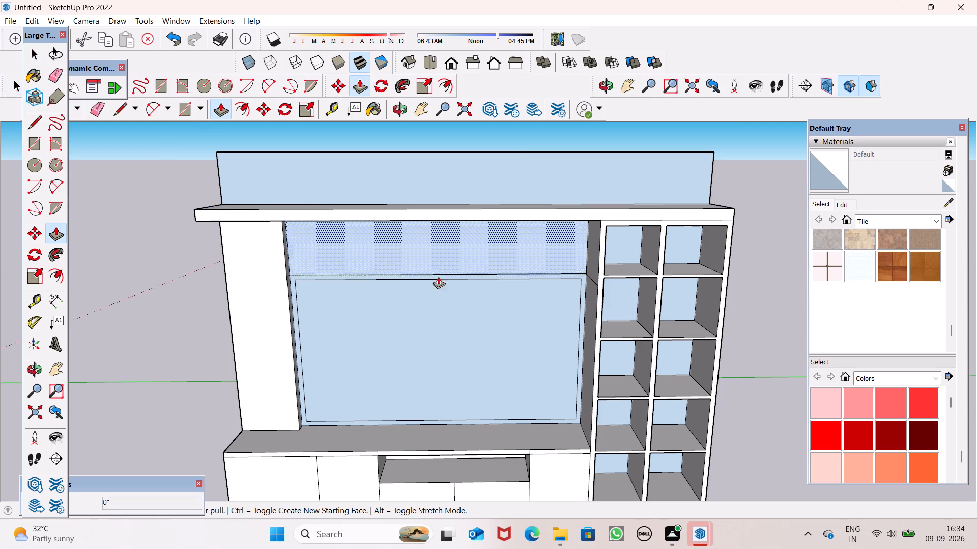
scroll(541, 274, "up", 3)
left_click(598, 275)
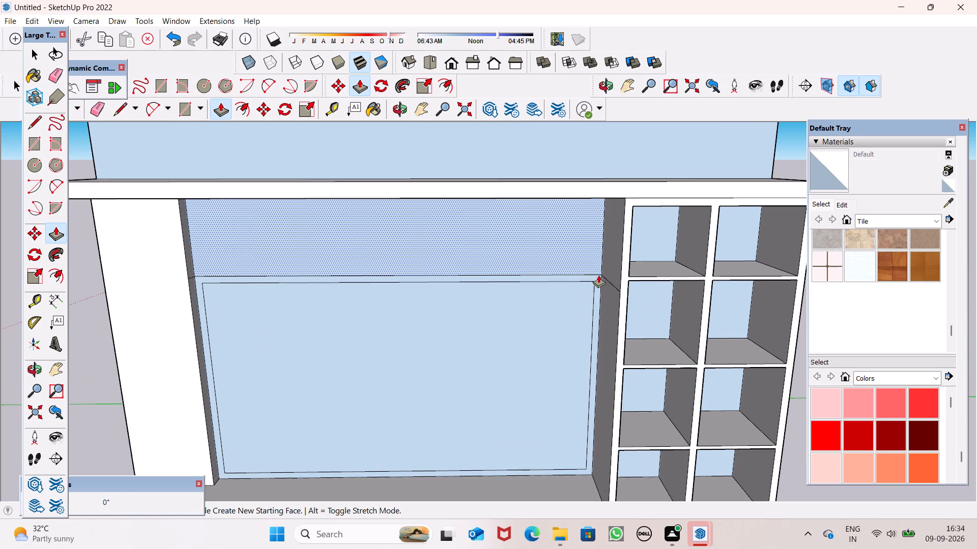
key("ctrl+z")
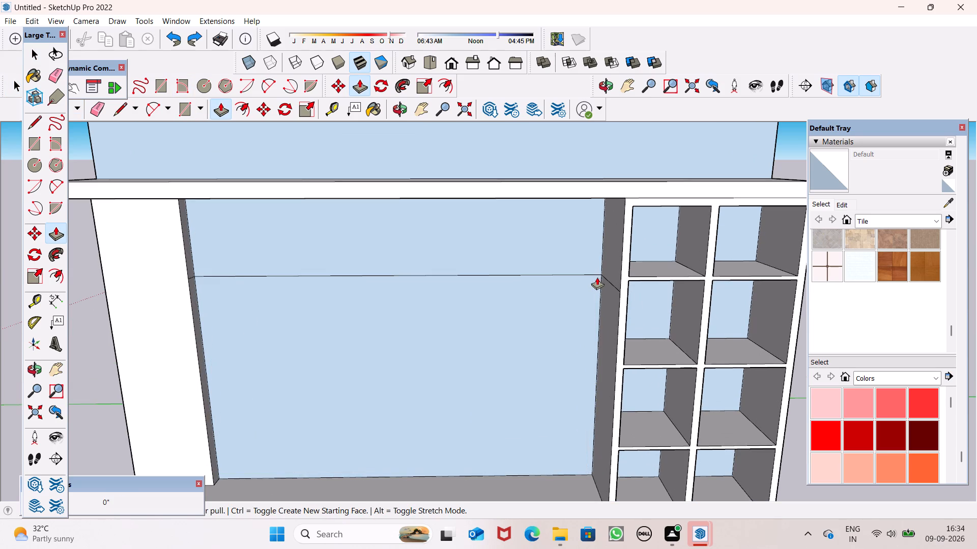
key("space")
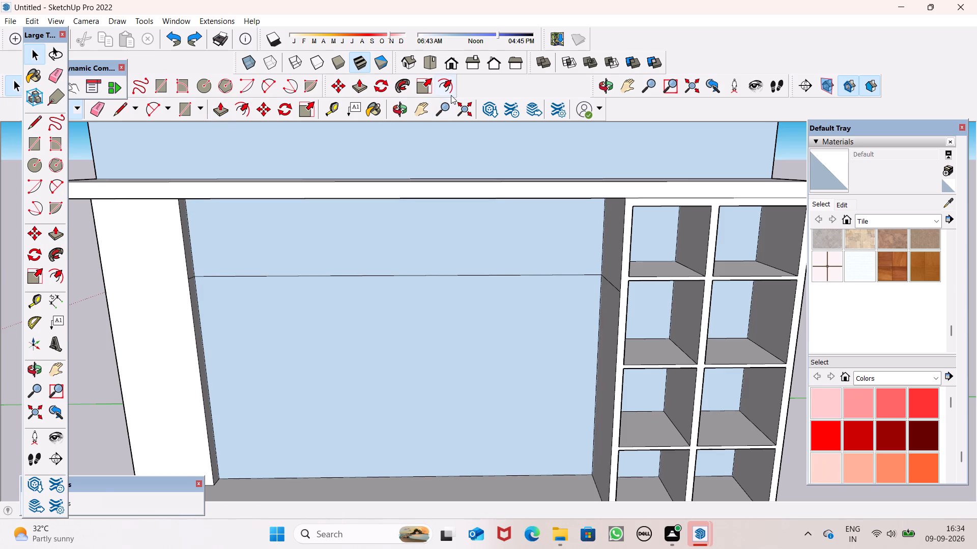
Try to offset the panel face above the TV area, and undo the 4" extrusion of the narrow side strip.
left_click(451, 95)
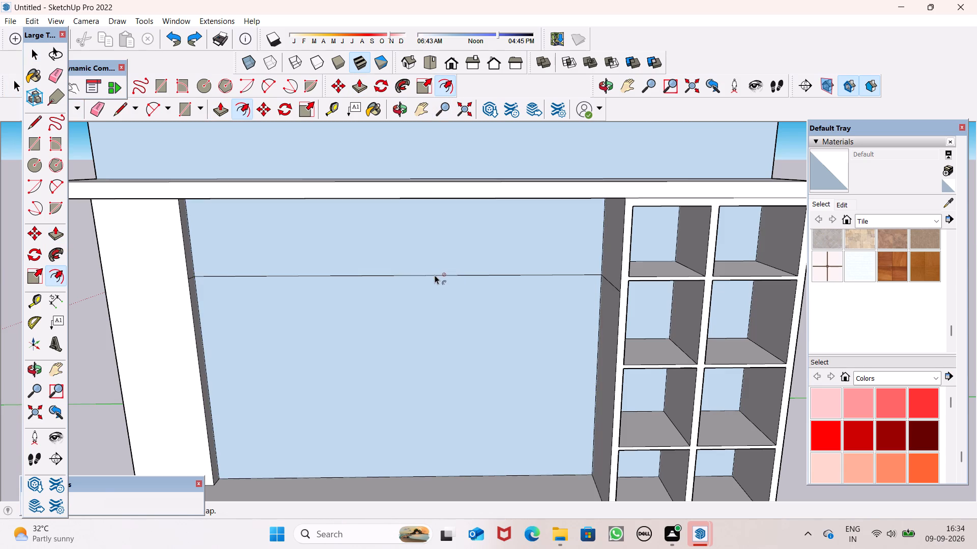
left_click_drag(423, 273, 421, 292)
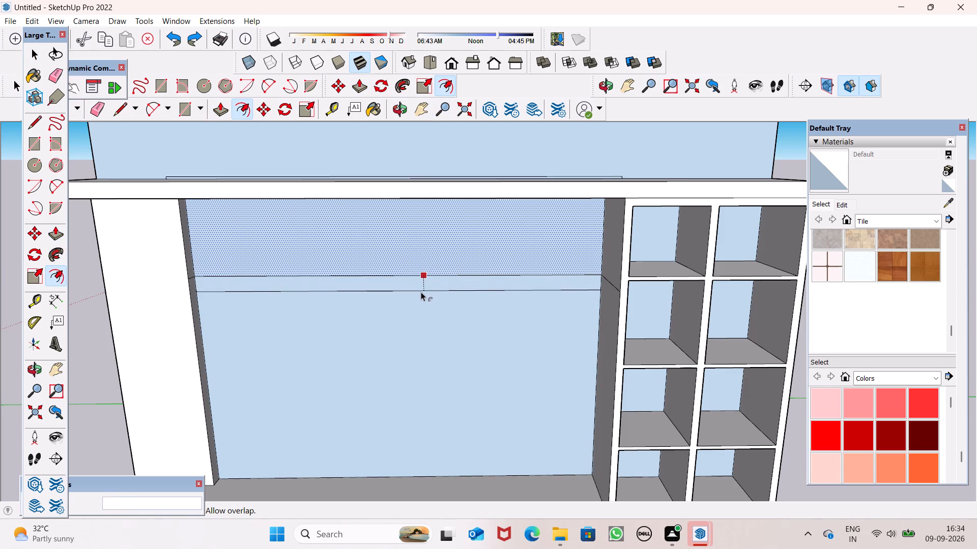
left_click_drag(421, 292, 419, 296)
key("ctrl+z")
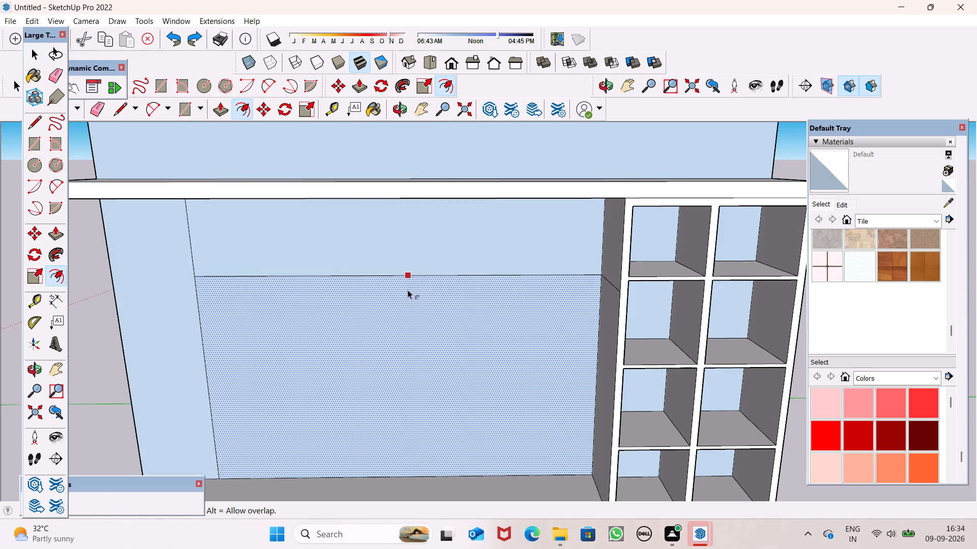
Offset the outline of the large TV back panel face 2" inward.
scroll(408, 290, "down", 5)
scroll(308, 301, "up", 1)
left_click_drag(337, 310, 340, 315)
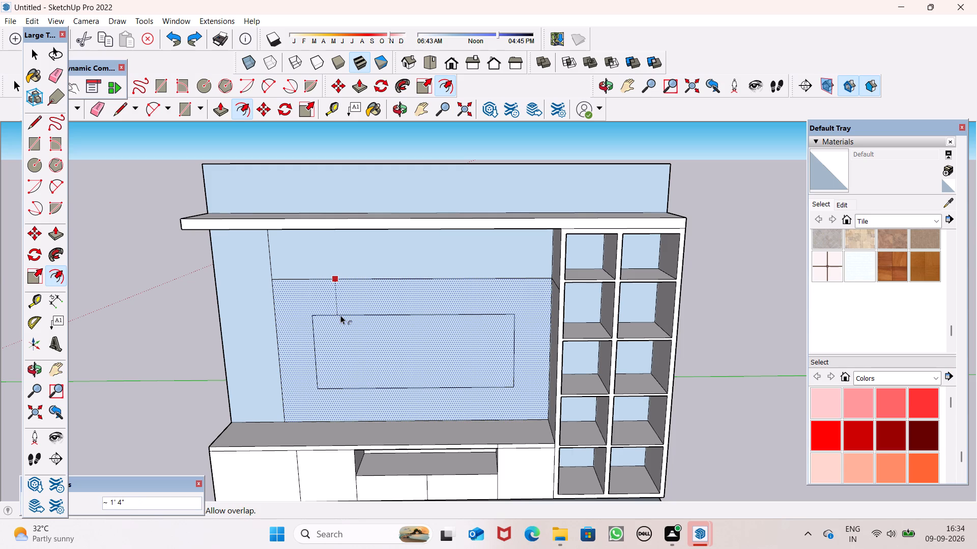
left_click_drag(340, 315, 342, 311)
key("2")
key("shift+quotedbl")
key("Return")
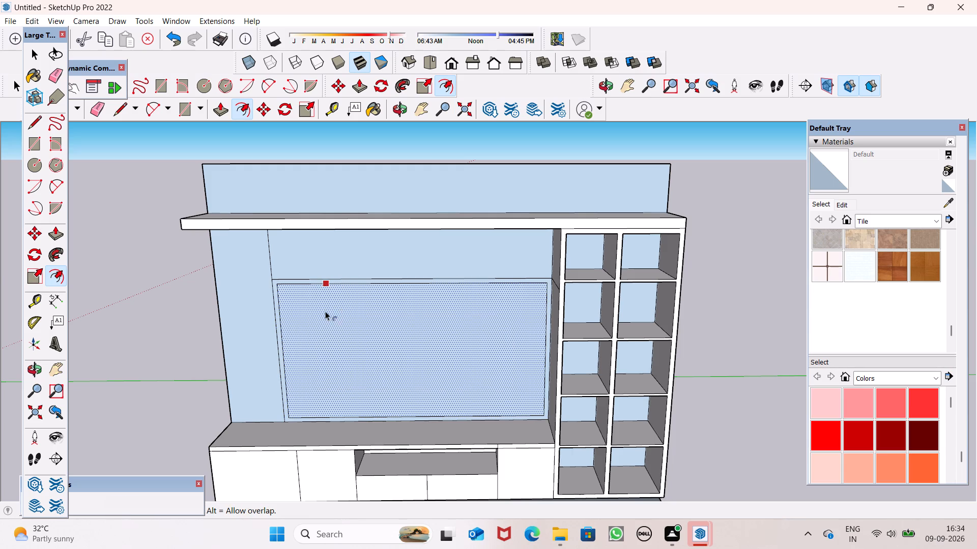
key("space")
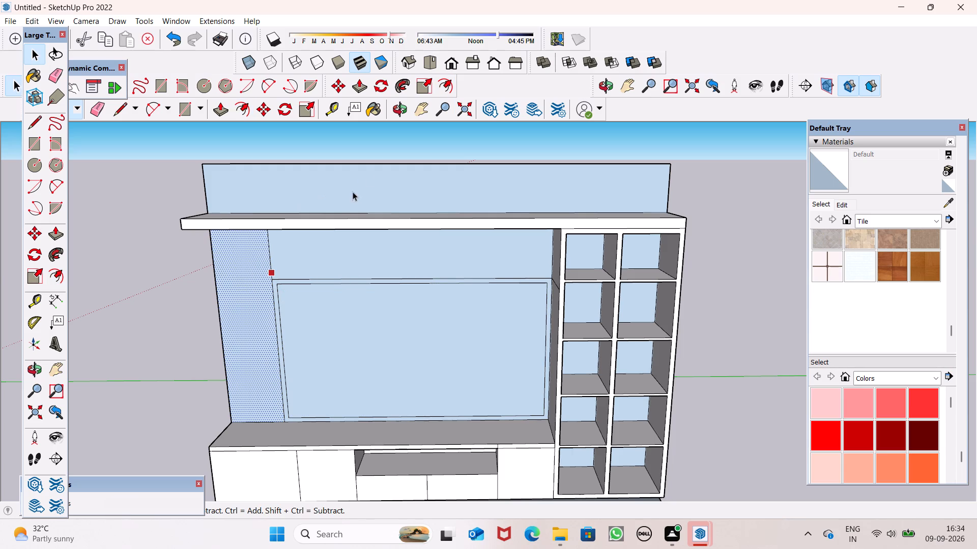
key("space")
key("space")
left_click(99, 183)
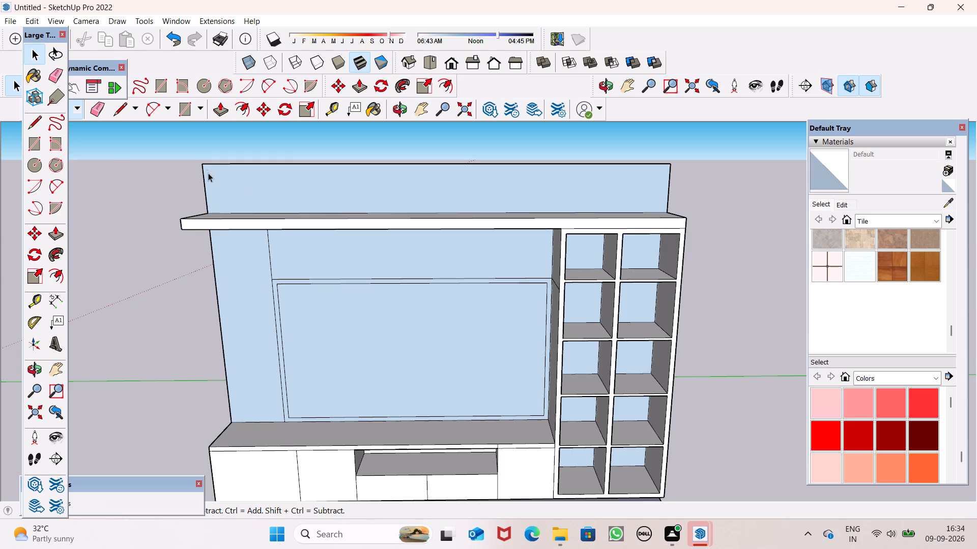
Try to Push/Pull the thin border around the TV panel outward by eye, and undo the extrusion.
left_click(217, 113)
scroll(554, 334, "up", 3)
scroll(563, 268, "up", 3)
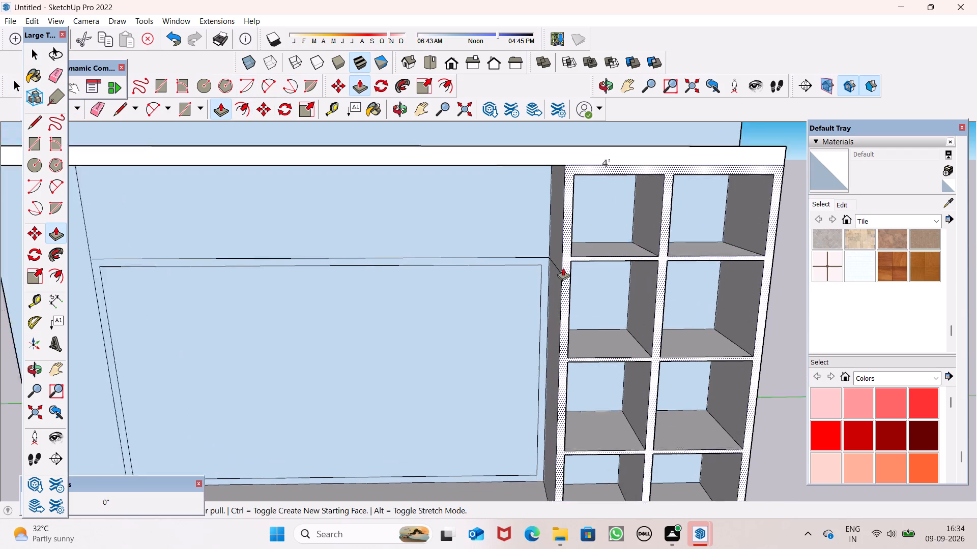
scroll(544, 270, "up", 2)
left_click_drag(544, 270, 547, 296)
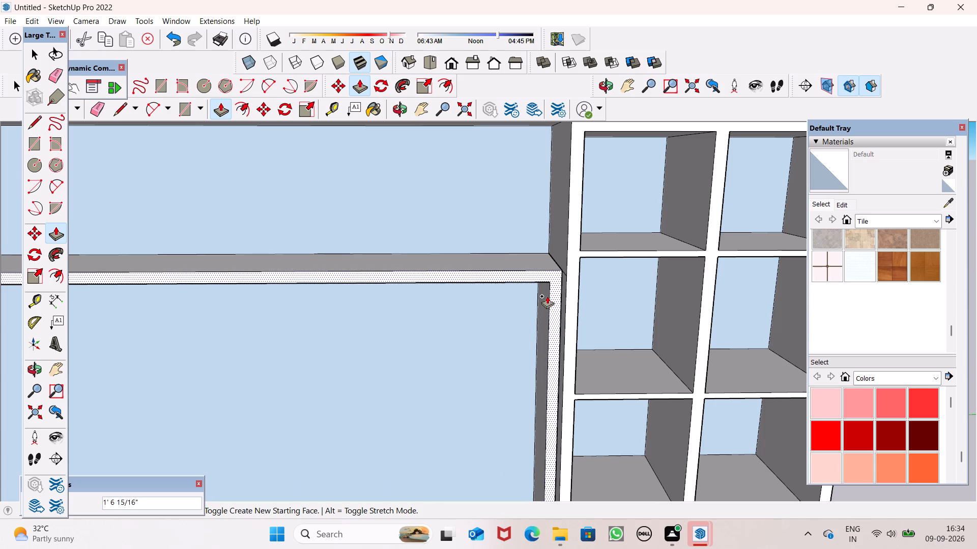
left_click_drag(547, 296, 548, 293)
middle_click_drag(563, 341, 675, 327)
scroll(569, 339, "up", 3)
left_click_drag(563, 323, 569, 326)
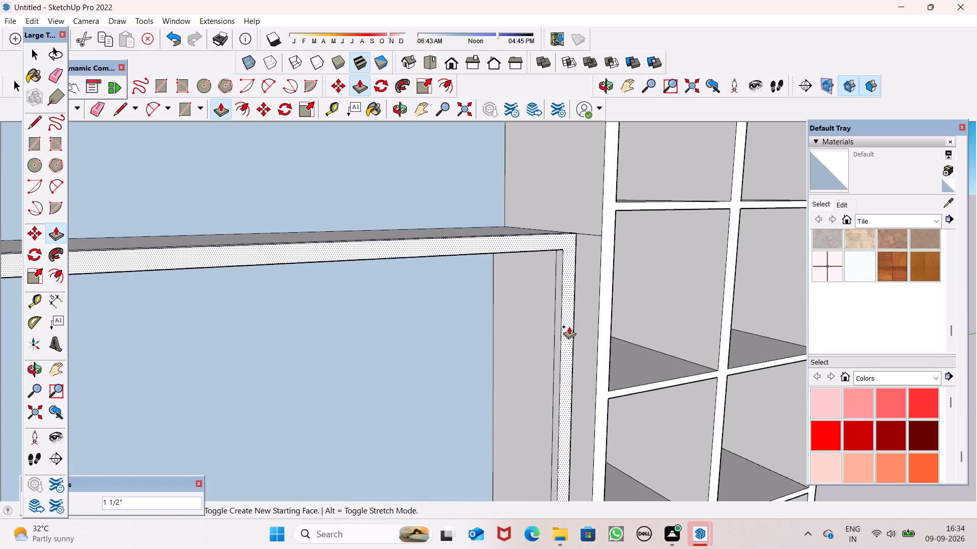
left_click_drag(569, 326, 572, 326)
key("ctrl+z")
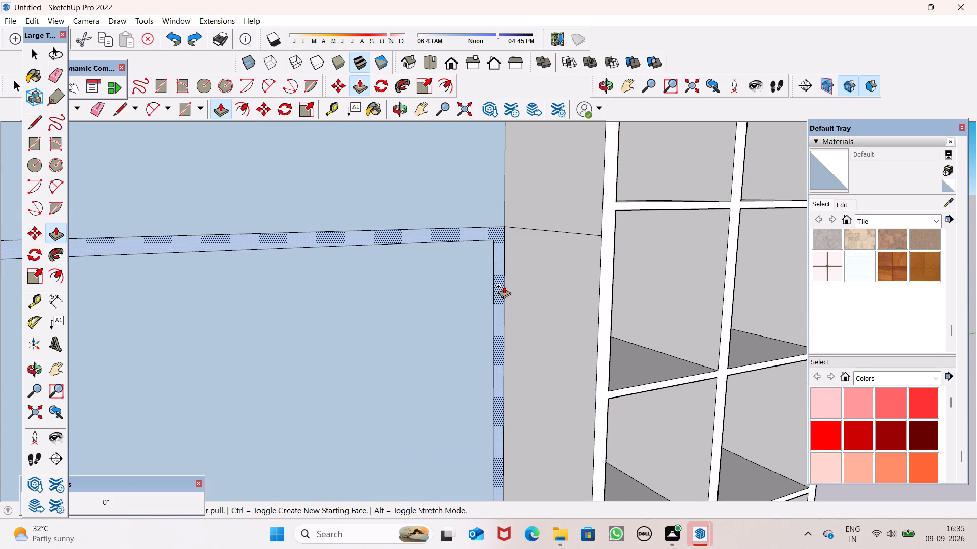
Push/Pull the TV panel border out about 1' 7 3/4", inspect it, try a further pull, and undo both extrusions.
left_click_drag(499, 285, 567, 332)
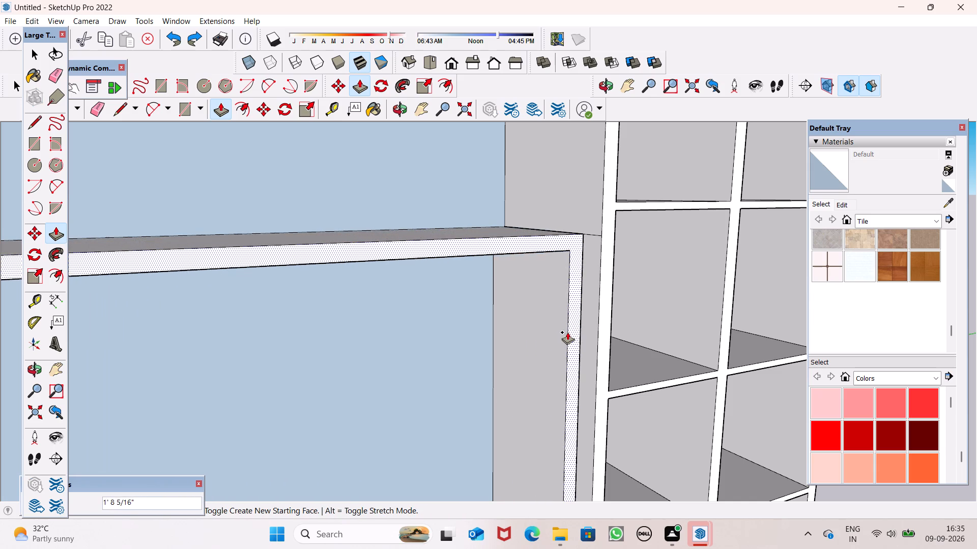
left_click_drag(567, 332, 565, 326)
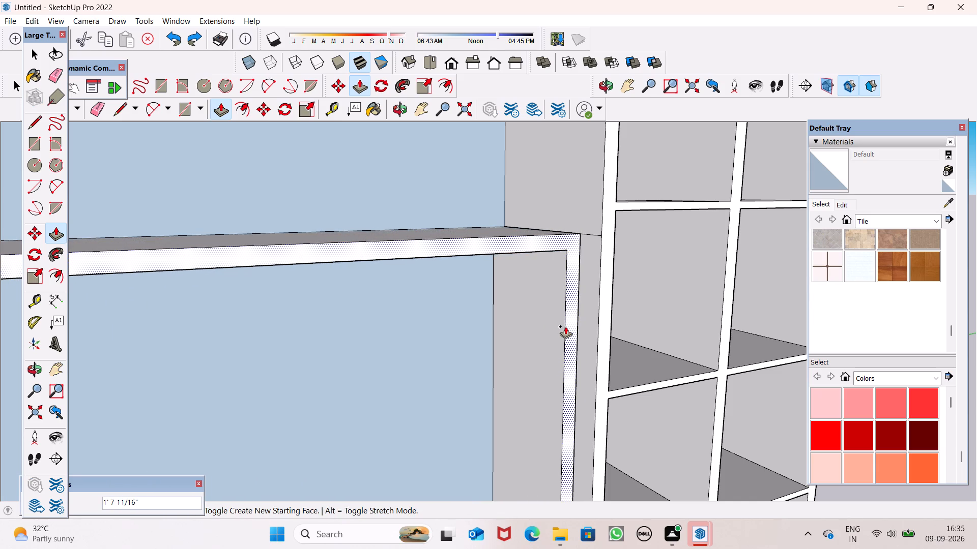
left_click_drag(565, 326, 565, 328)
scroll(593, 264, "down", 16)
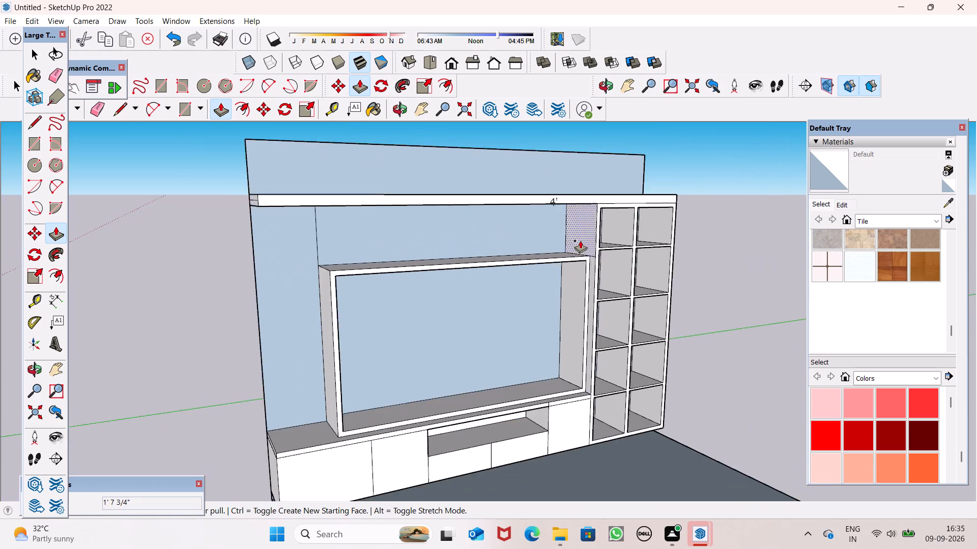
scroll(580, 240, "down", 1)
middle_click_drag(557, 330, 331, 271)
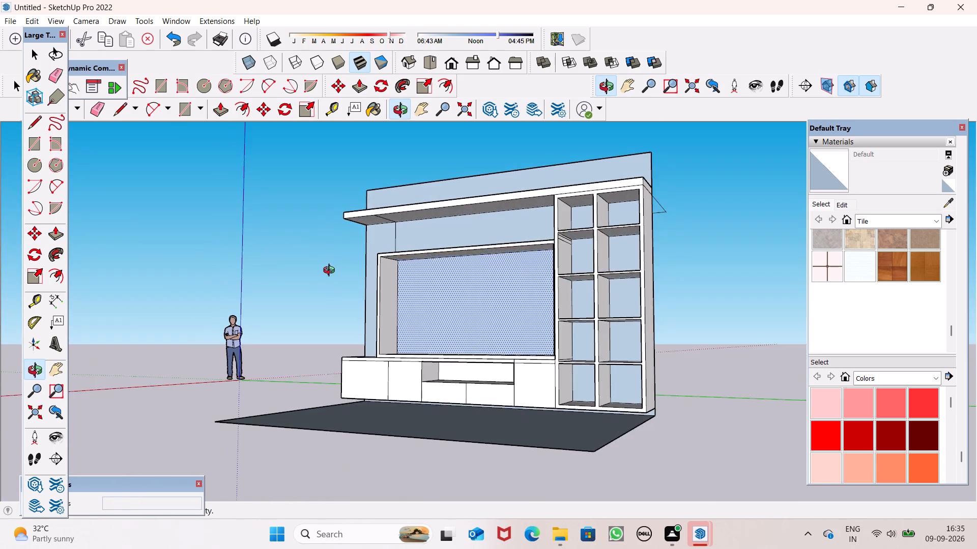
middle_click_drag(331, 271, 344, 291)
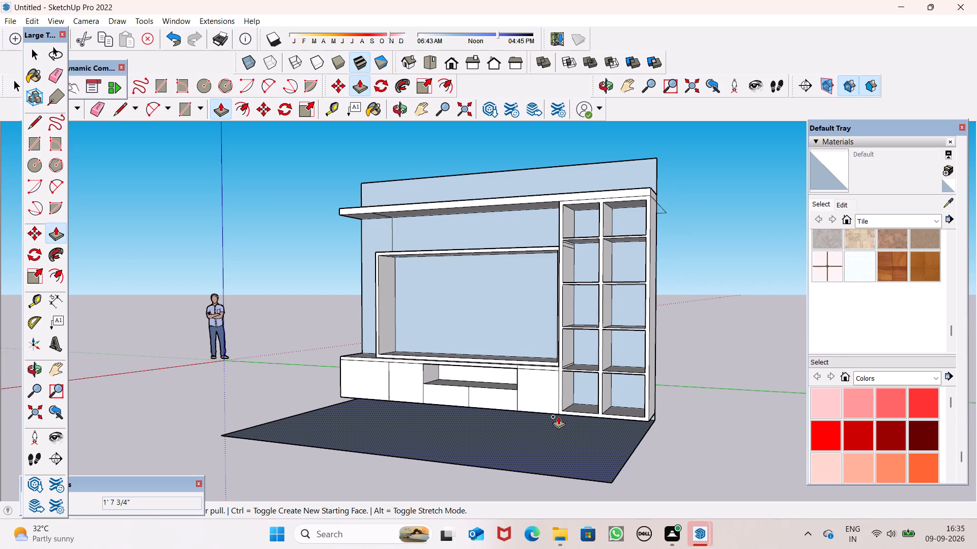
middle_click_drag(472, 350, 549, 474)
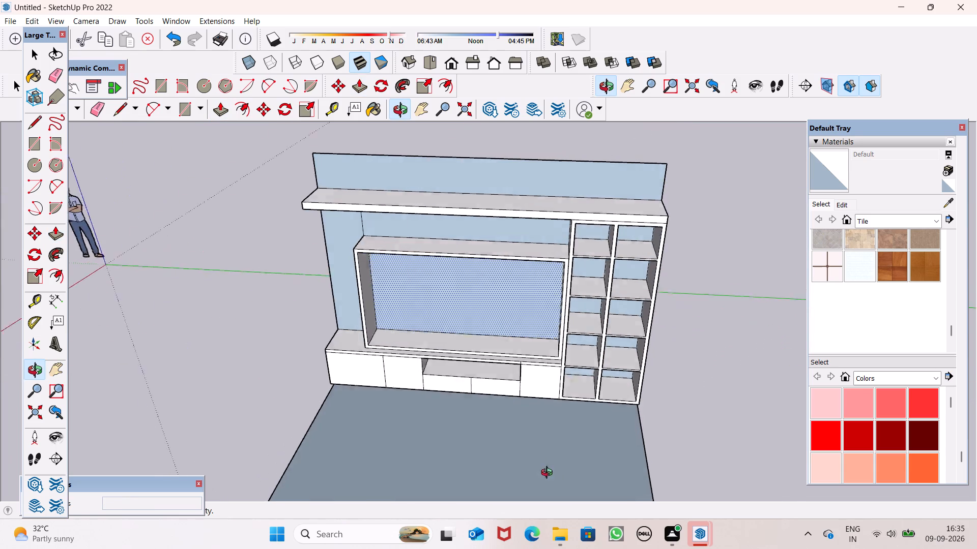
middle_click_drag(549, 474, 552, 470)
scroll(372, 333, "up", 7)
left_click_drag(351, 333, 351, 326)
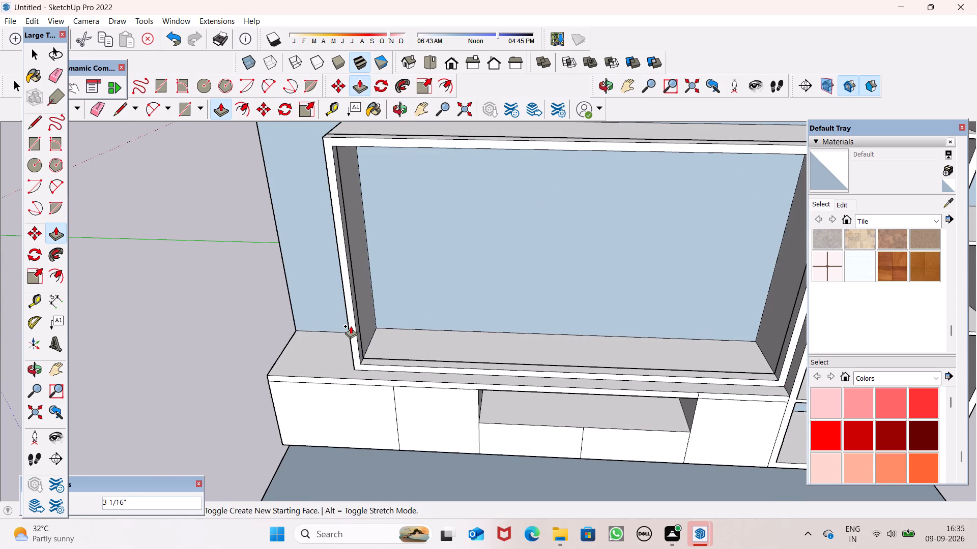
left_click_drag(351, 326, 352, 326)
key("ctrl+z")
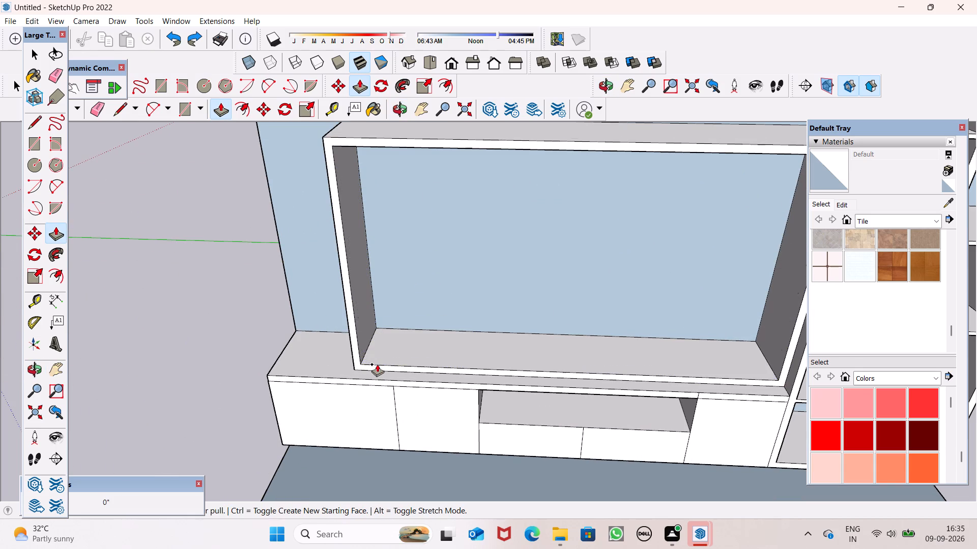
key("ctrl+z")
Push/Pull the thin border around the TV panel out 4".
left_click_drag(370, 313, 369, 327)
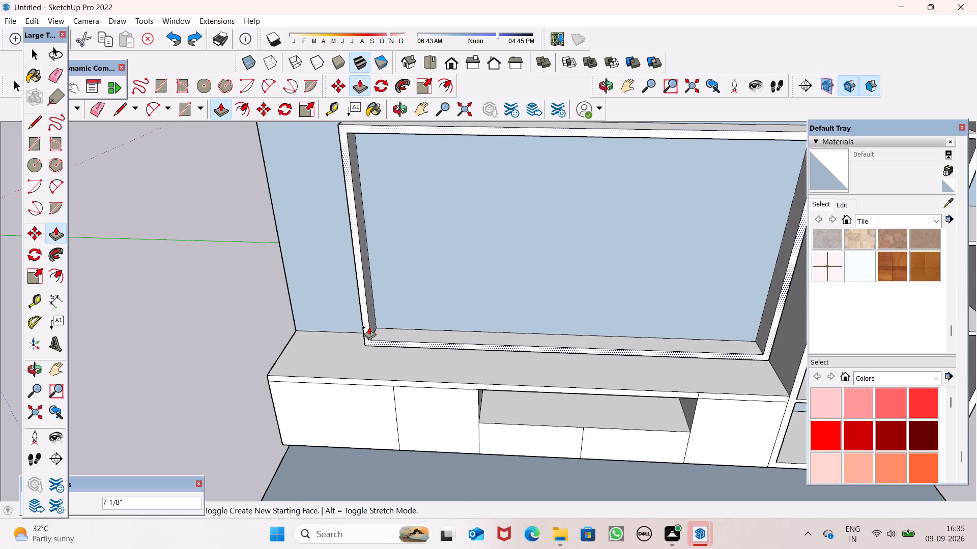
left_click_drag(369, 327, 367, 320)
type("4\"")
key("Return")
key("space")
Push/Pull the narrow vertical back panel strip beside the TV panel, at the wall's free edge, out 2".
scroll(558, 324, "down", 4)
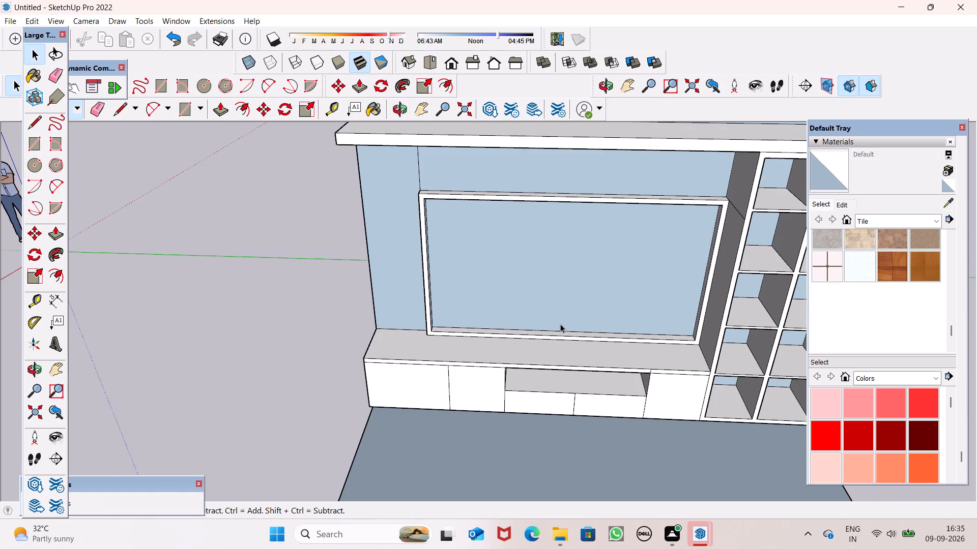
middle_click_drag(566, 311, 591, 232)
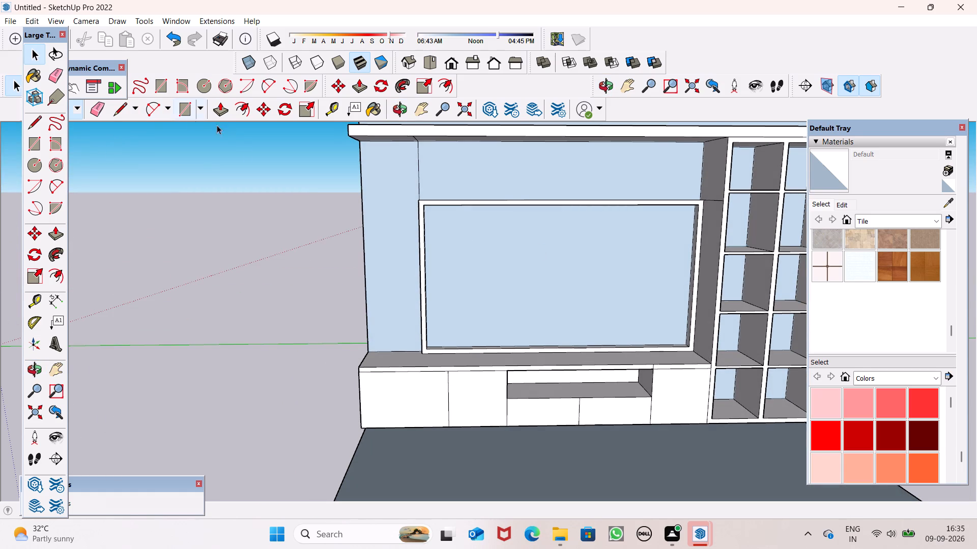
left_click(223, 112)
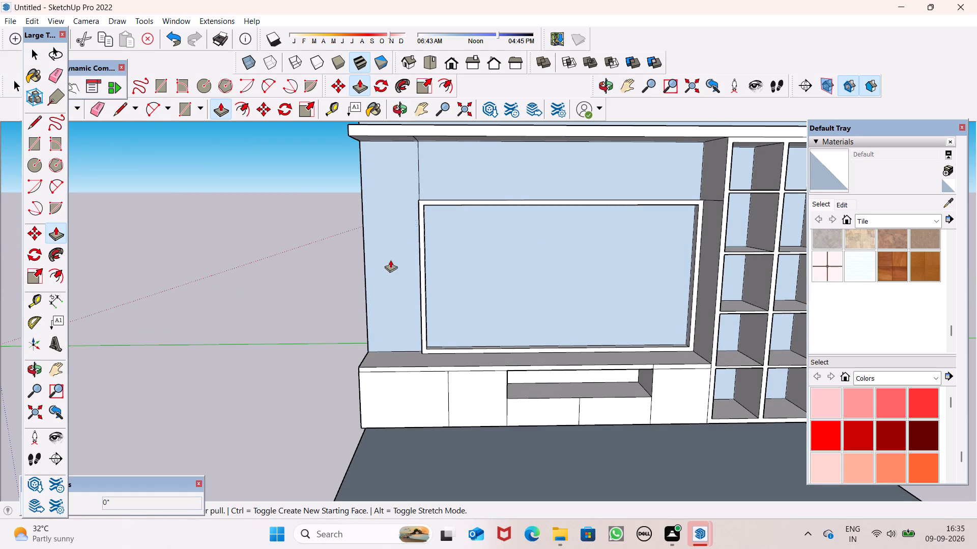
middle_click_drag(401, 271, 388, 289)
scroll(401, 270, "down", 1)
left_click_drag(390, 261, 386, 268)
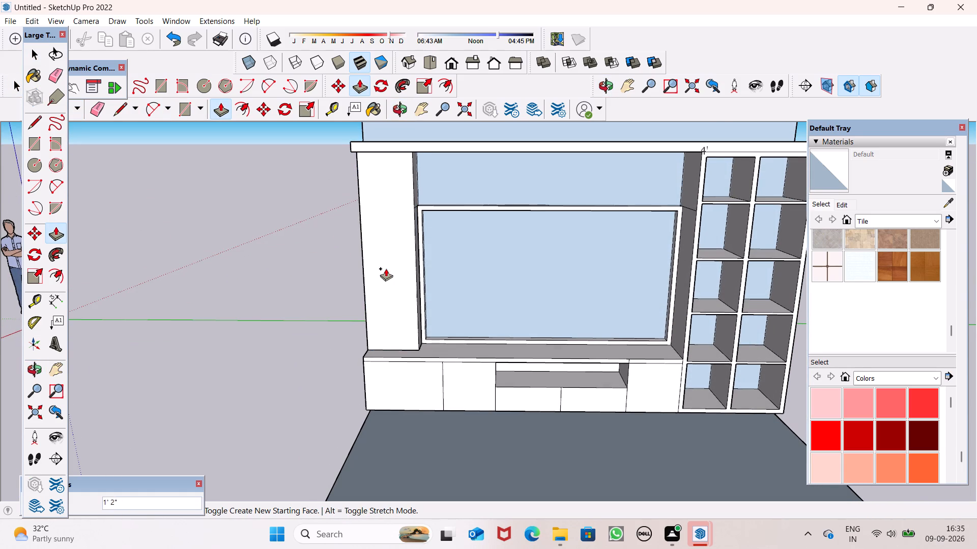
left_click_drag(386, 268, 385, 270)
key("2")
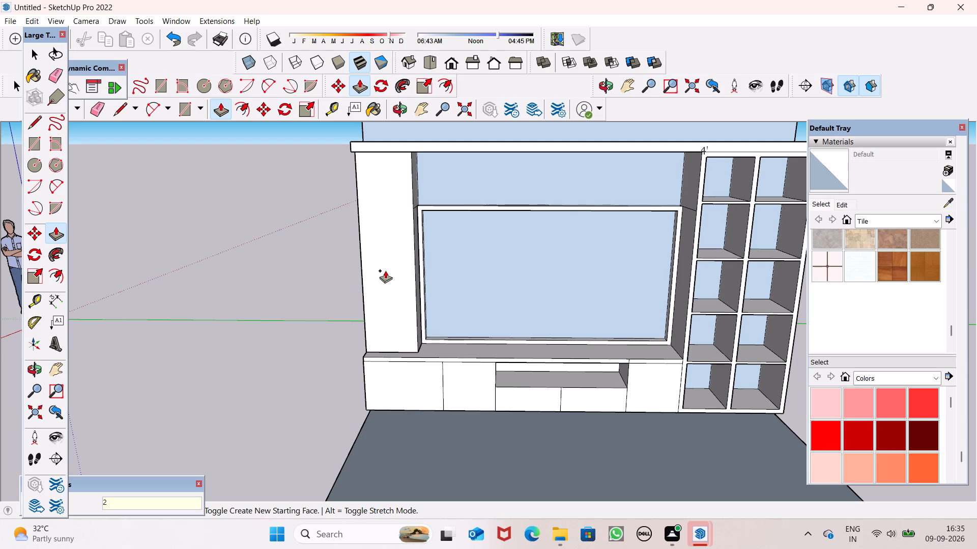
left_click_drag(385, 270, 386, 270)
key("shift+quotedbl")
key("Return")
middle_click_drag(498, 287, 488, 334)
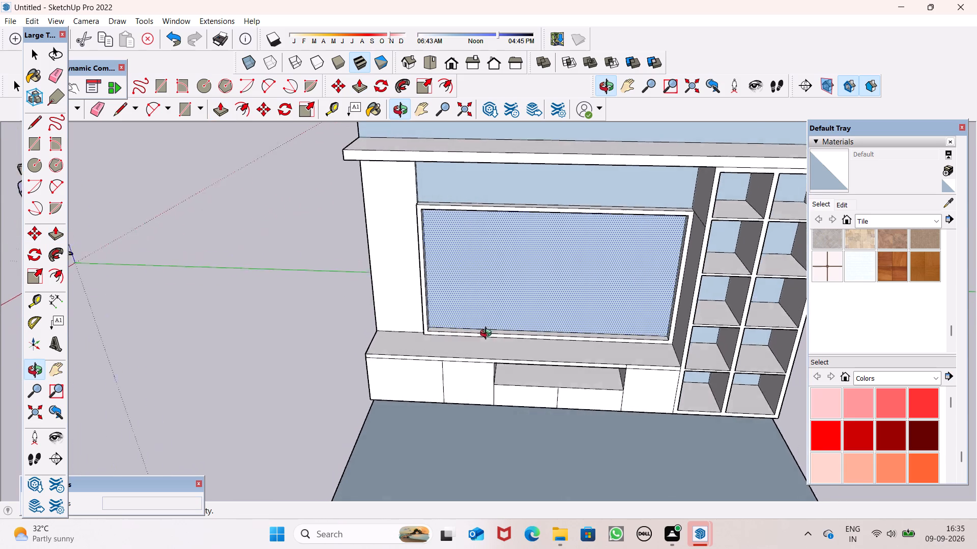
middle_click_drag(488, 334, 508, 286)
key("space")
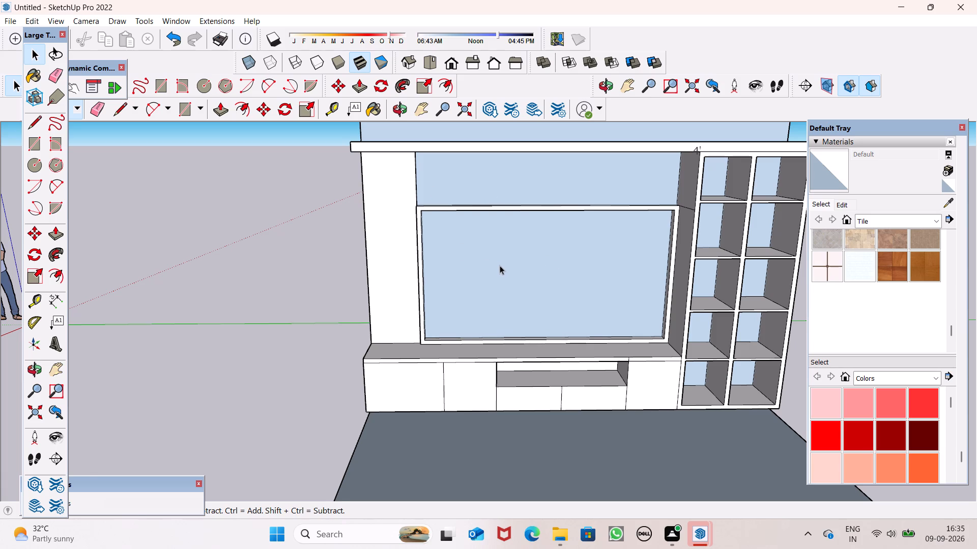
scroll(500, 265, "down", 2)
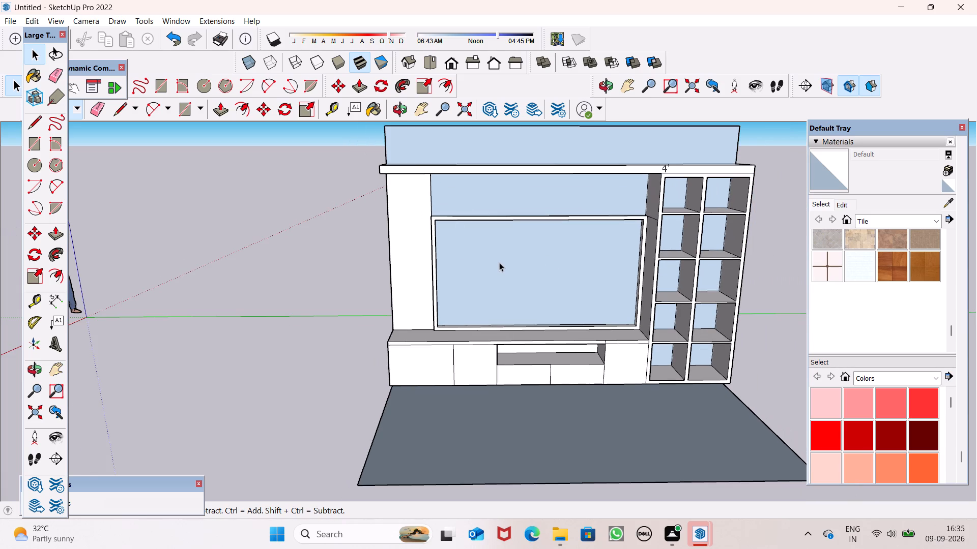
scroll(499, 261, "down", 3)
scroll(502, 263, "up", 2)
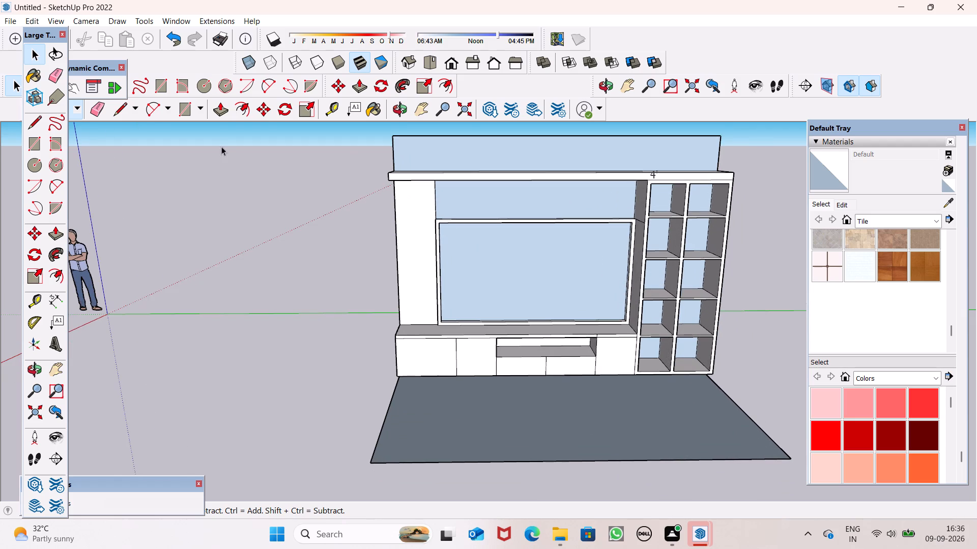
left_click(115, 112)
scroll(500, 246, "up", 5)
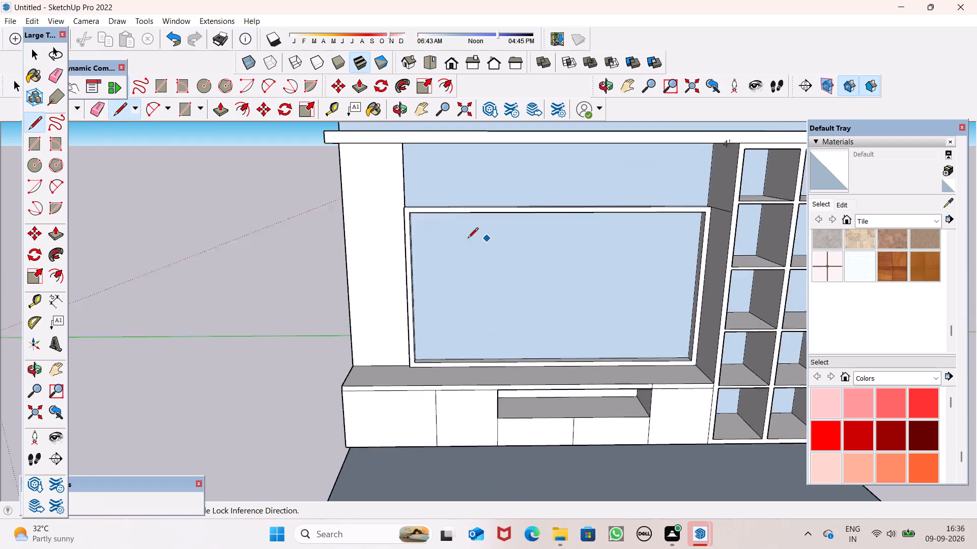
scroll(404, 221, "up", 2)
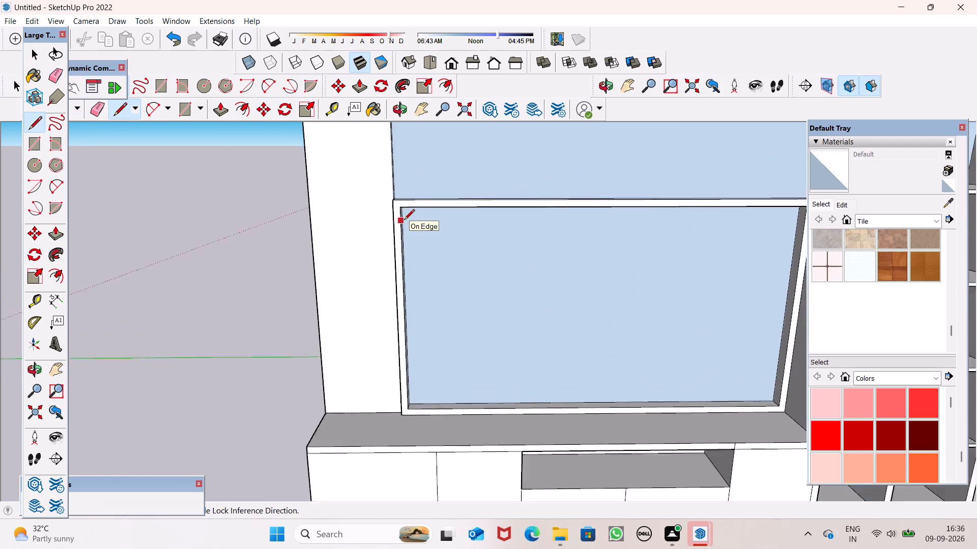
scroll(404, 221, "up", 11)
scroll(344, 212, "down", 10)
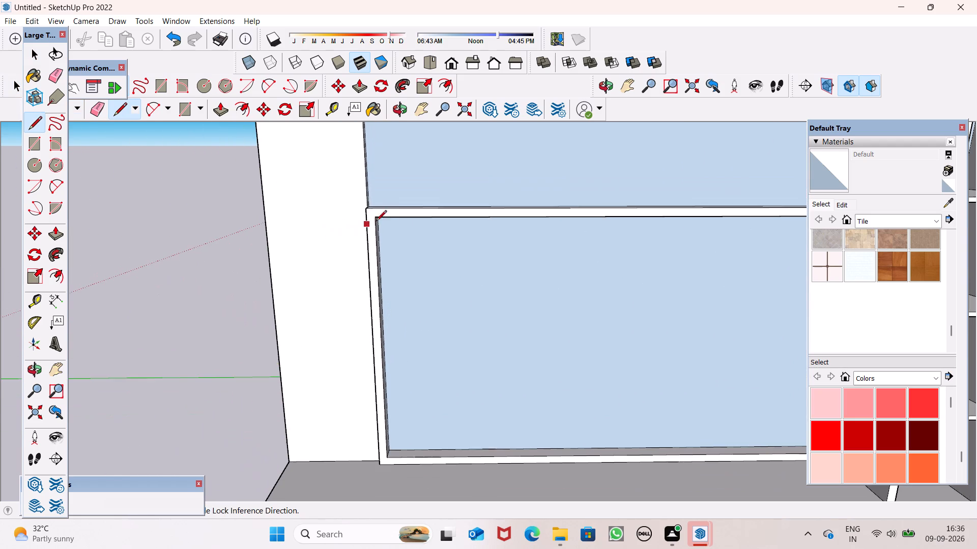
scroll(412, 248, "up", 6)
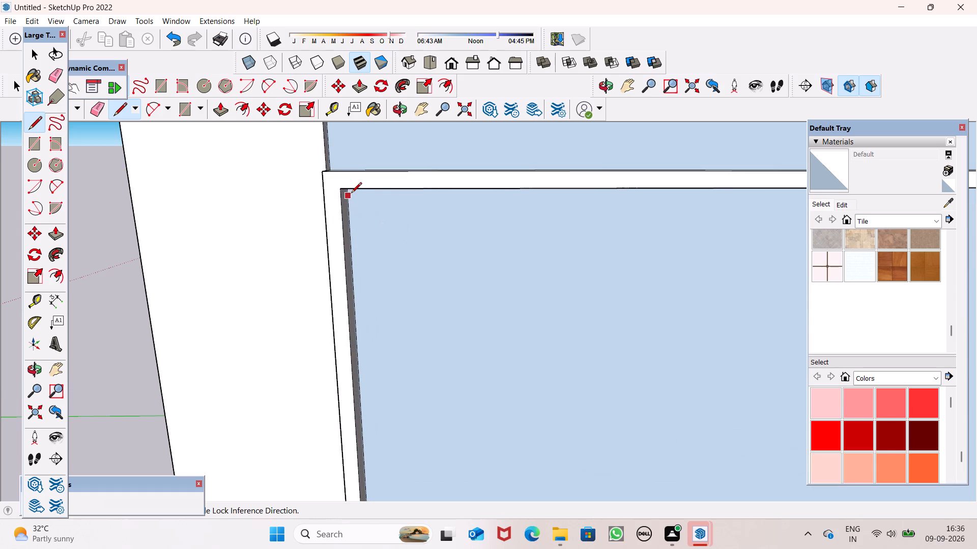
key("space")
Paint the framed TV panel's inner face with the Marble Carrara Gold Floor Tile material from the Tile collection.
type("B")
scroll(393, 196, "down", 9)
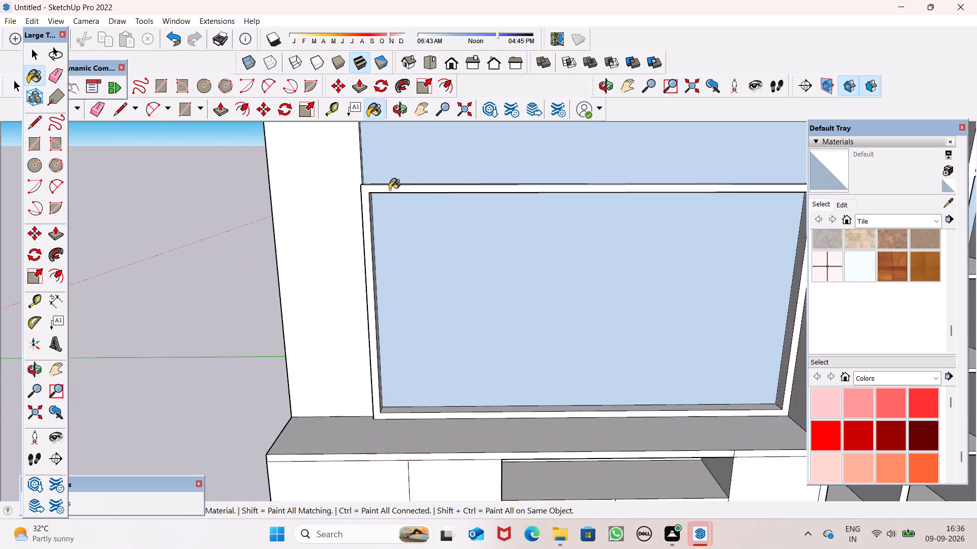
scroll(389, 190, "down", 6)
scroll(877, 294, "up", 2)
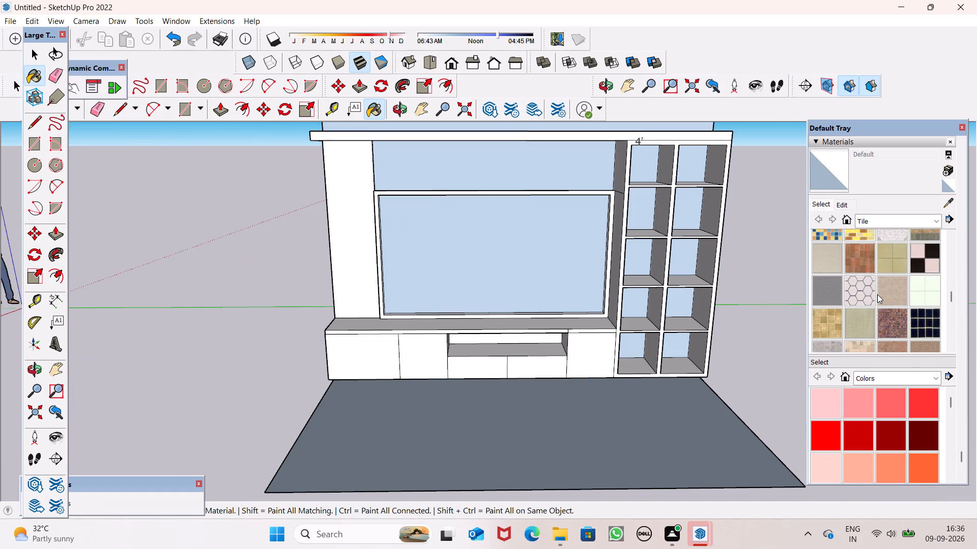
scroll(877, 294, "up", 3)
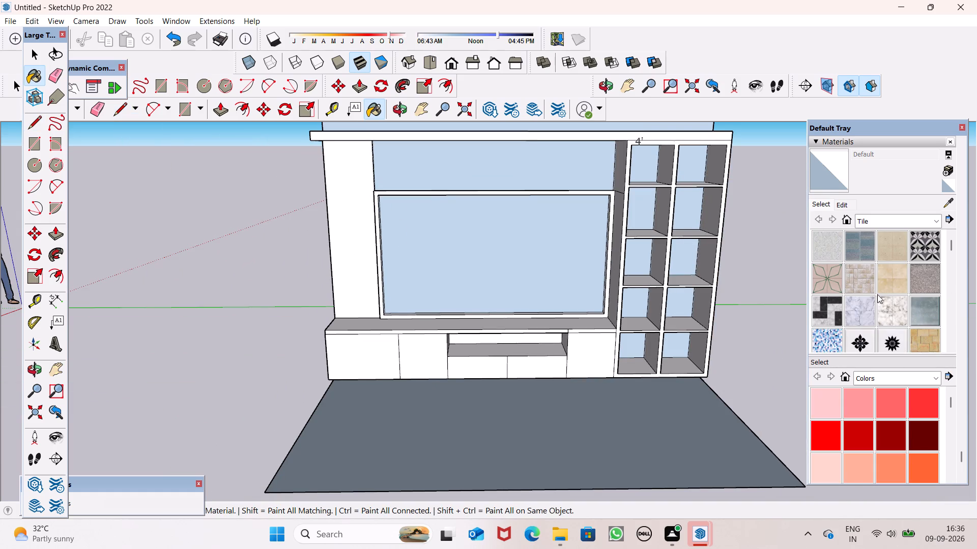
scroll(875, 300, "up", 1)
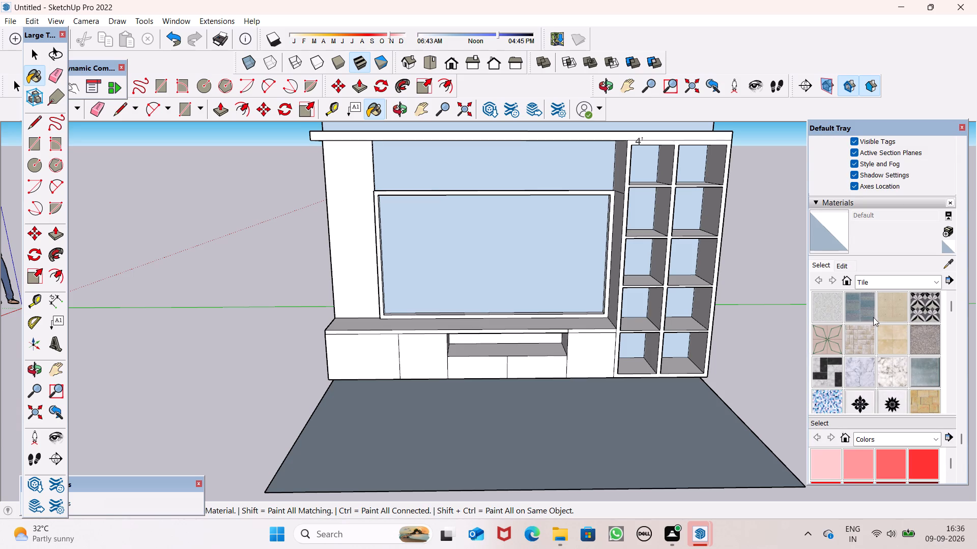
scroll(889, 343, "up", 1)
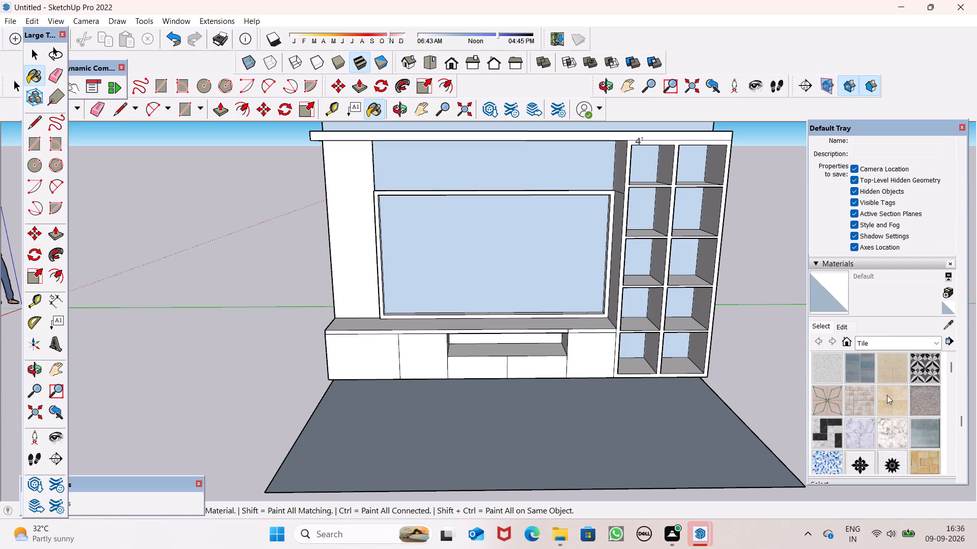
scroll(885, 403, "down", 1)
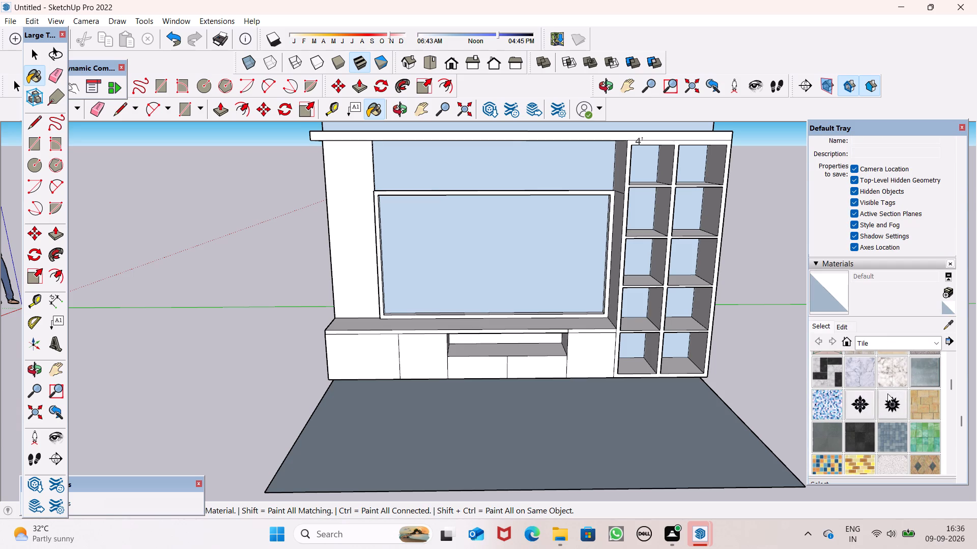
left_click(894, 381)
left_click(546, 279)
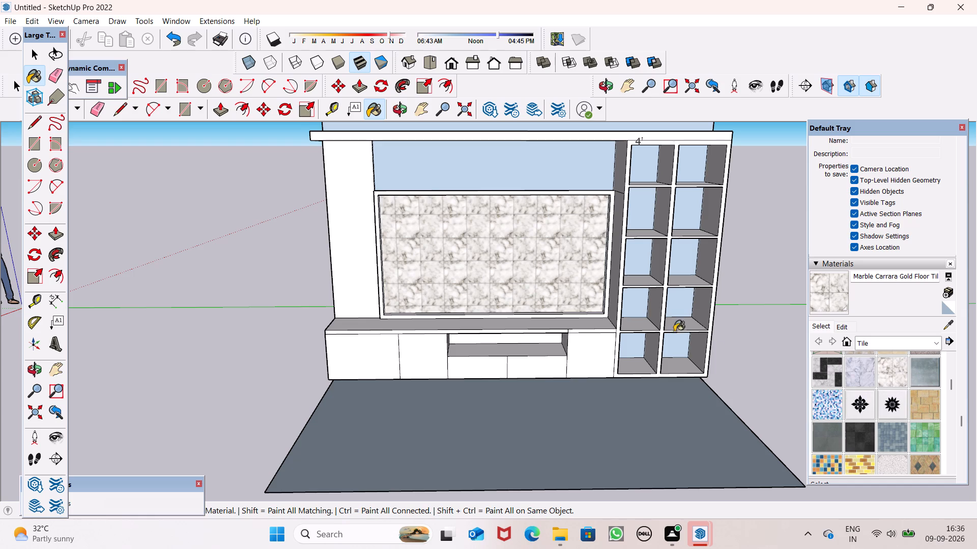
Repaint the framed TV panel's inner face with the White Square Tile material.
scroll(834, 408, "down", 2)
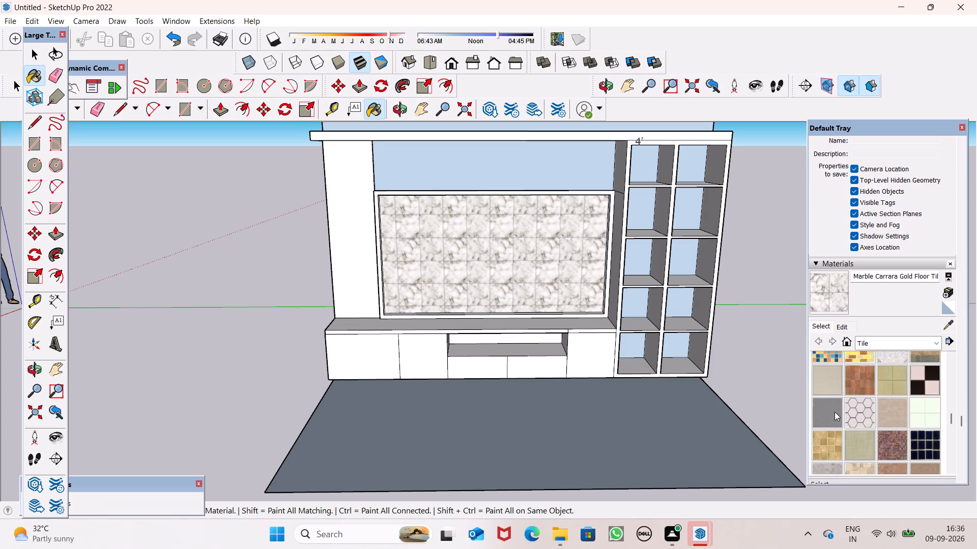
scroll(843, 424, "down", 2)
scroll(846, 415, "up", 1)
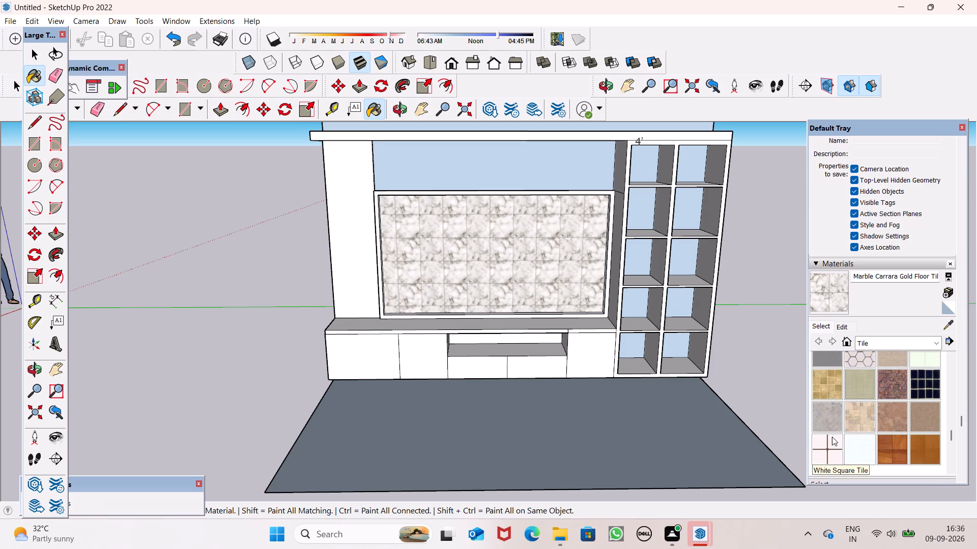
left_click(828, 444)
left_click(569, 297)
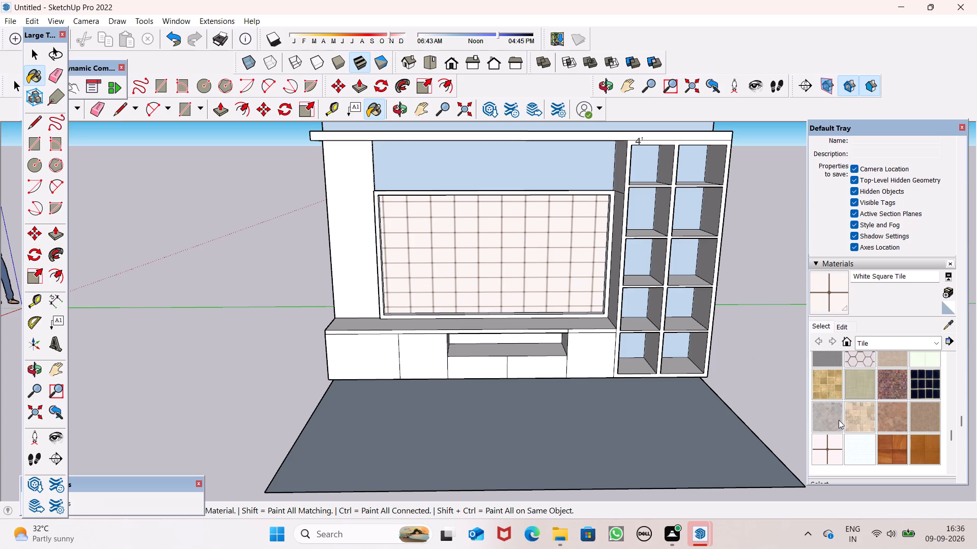
Paint the framed TV panel's inner face with the Honeycomb material from the Patterns collection.
scroll(849, 457, "down", 1)
scroll(853, 419, "up", 3)
left_click(937, 344)
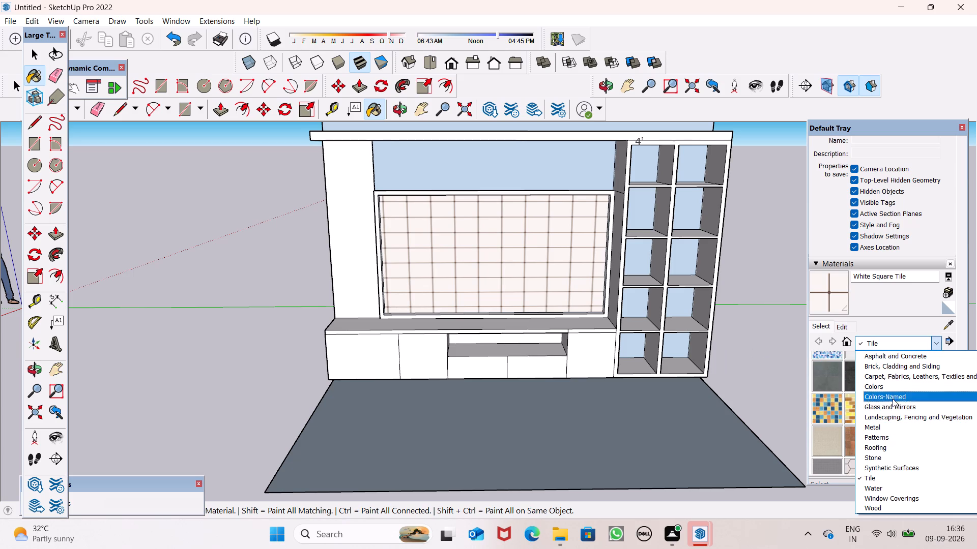
scroll(897, 414, "down", 1)
left_click(884, 440)
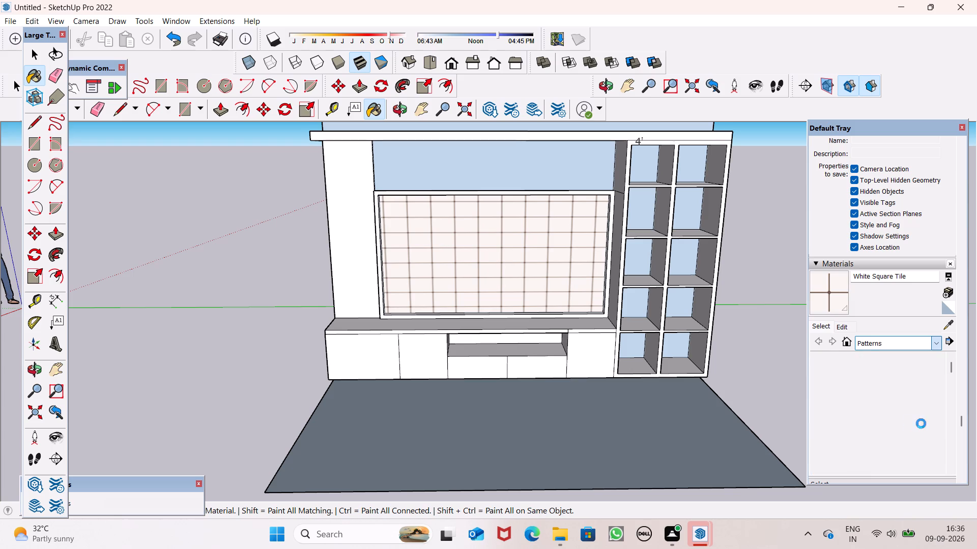
scroll(912, 412, "down", 1)
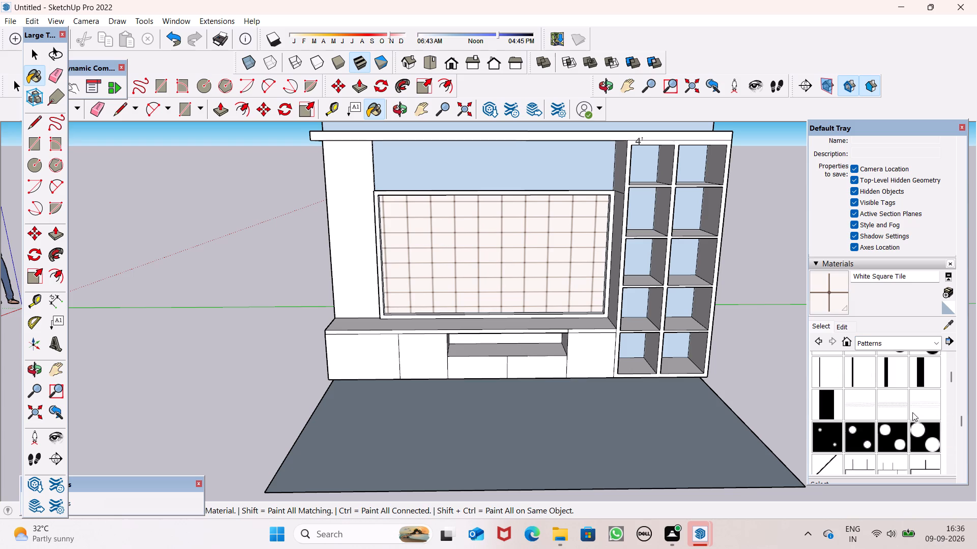
scroll(912, 410, "down", 6)
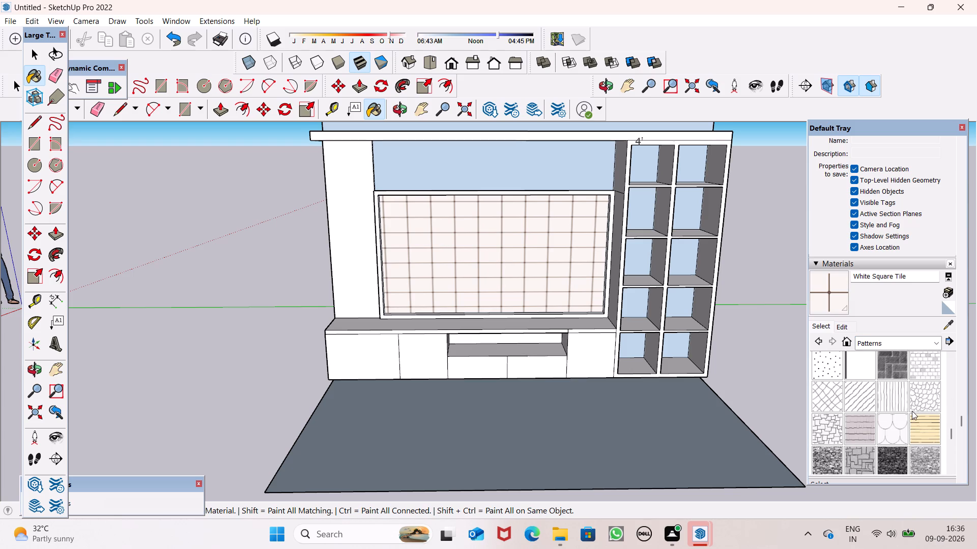
scroll(871, 437, "down", 2)
scroll(877, 439, "up", 1)
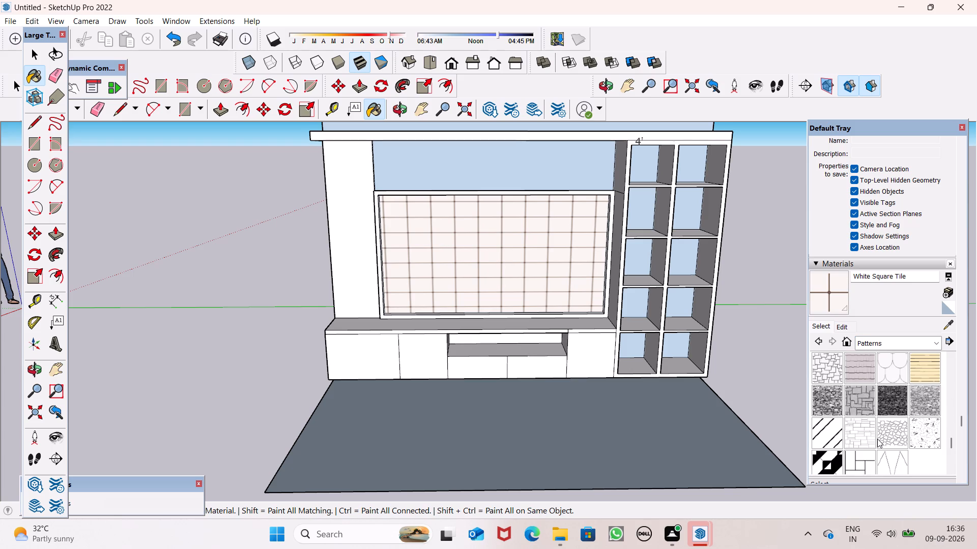
scroll(900, 385, "up", 2)
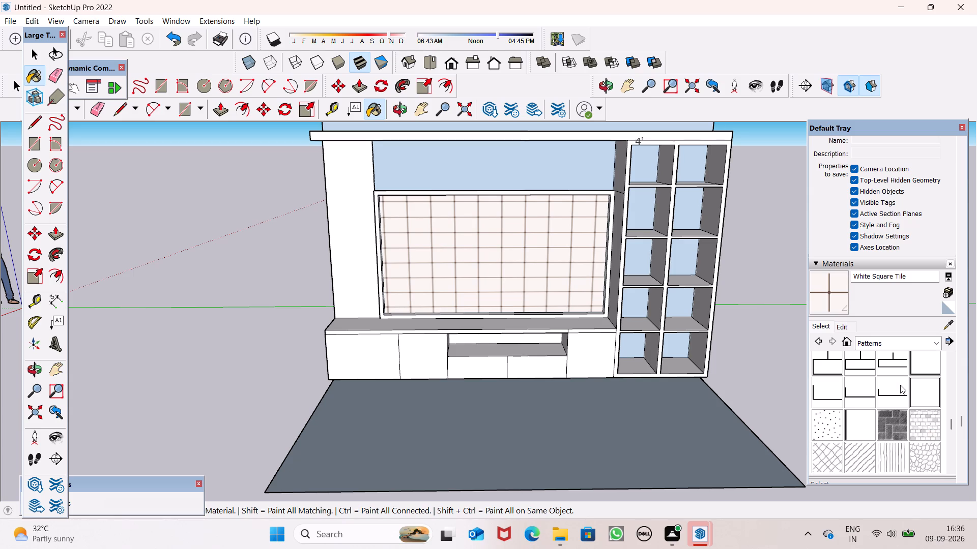
scroll(902, 386, "up", 1)
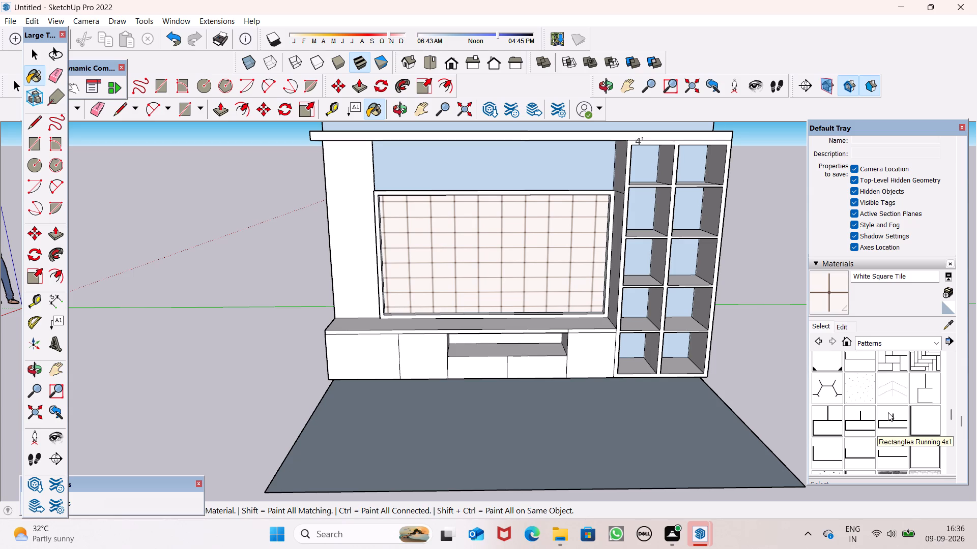
left_click(894, 361)
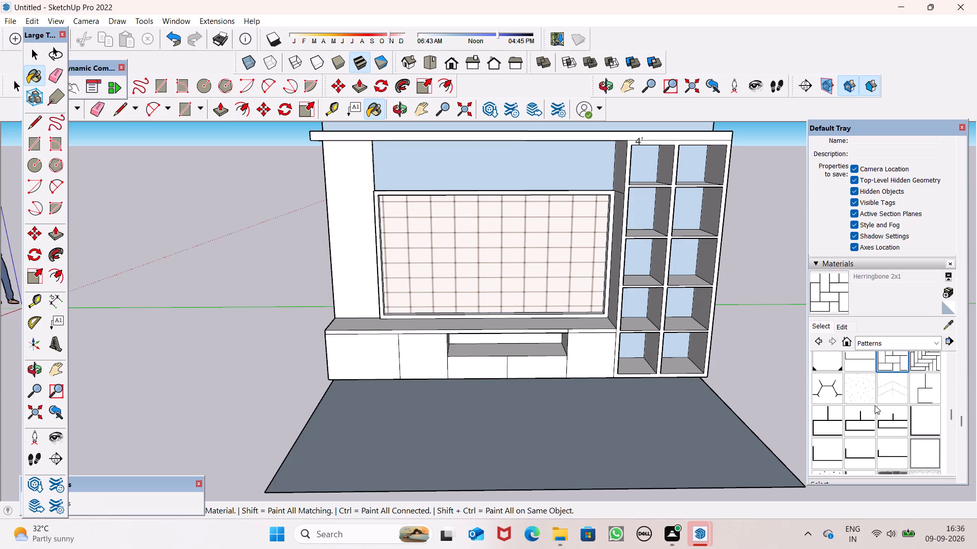
left_click(818, 393)
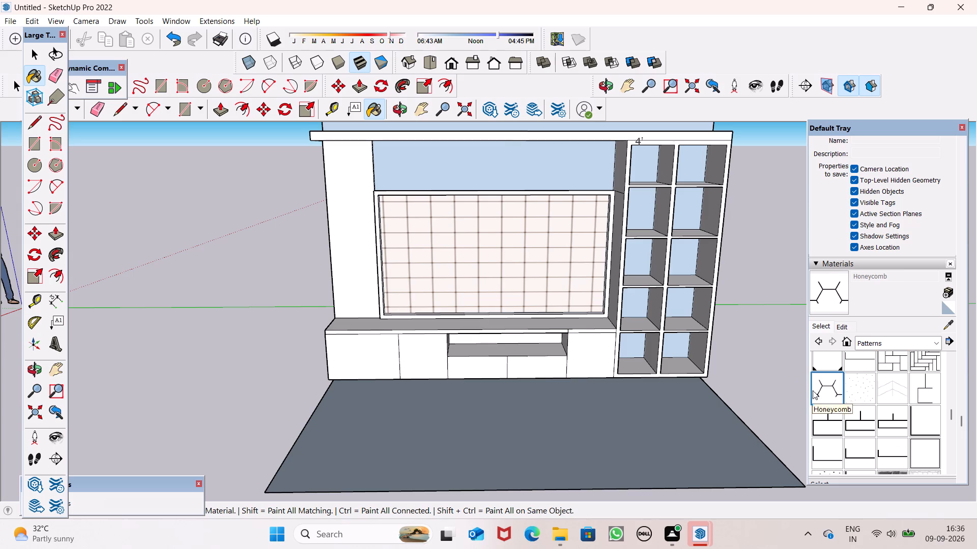
left_click(578, 292)
scroll(588, 293, "down", 3)
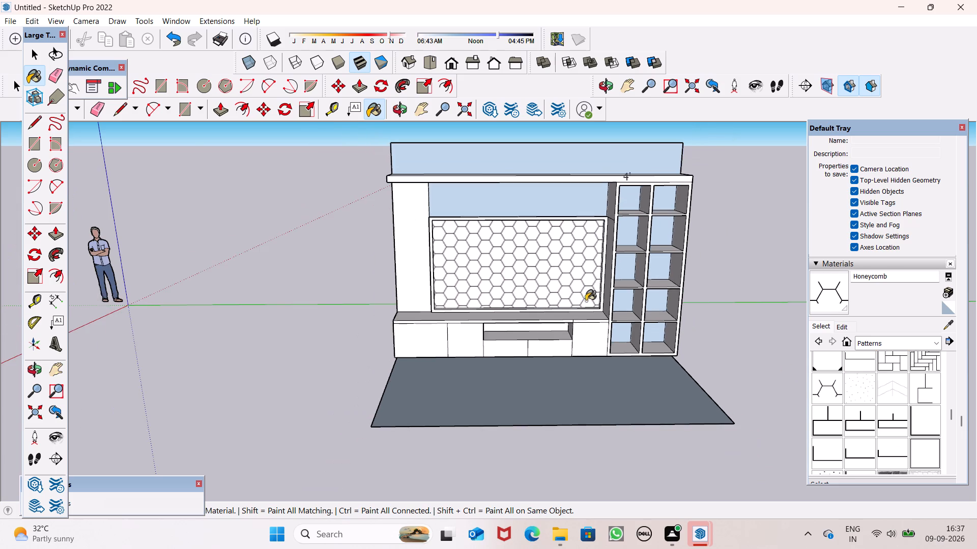
scroll(565, 312, "down", 3)
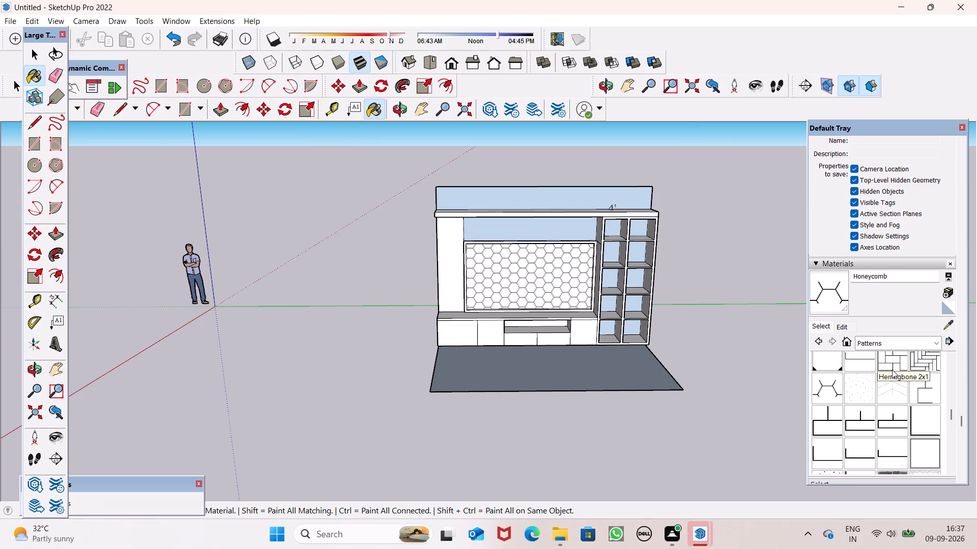
scroll(897, 393, "down", 2)
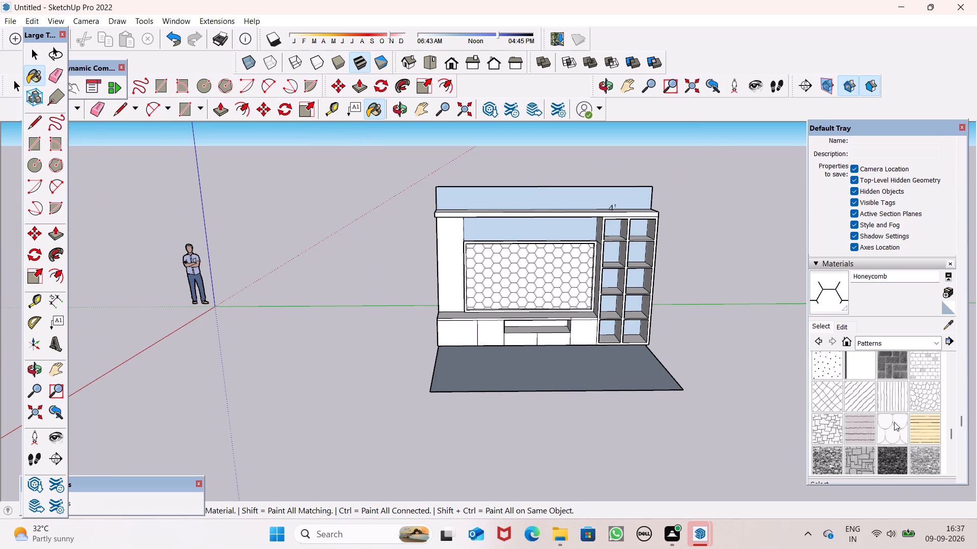
scroll(607, 326, "down", 1)
Erase the leftover 4' dimension beside the top of the shelf cabinet.
middle_click_drag(642, 356, 525, 369)
scroll(510, 377, "down", 1)
middle_click_drag(510, 377, 235, 383)
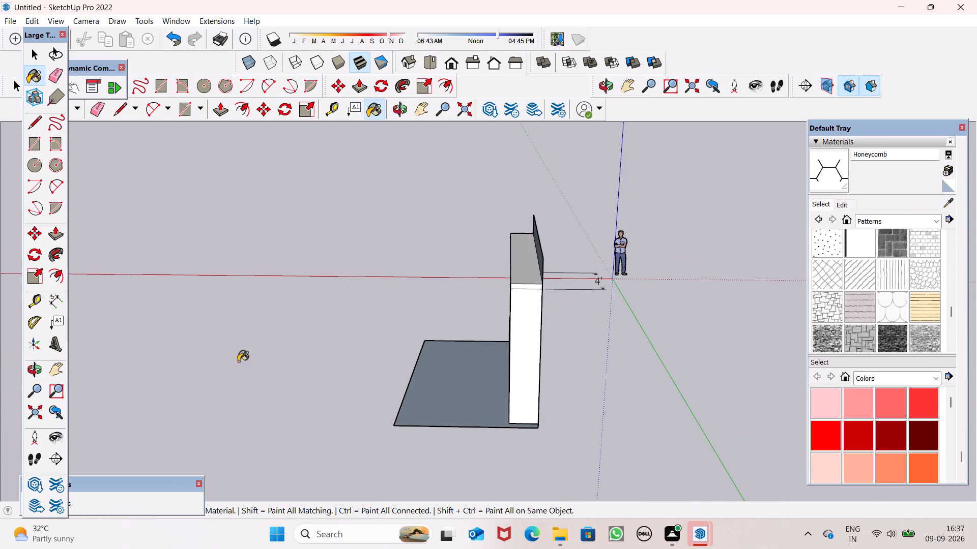
key("space")
left_click_drag(96, 109, 95, 121)
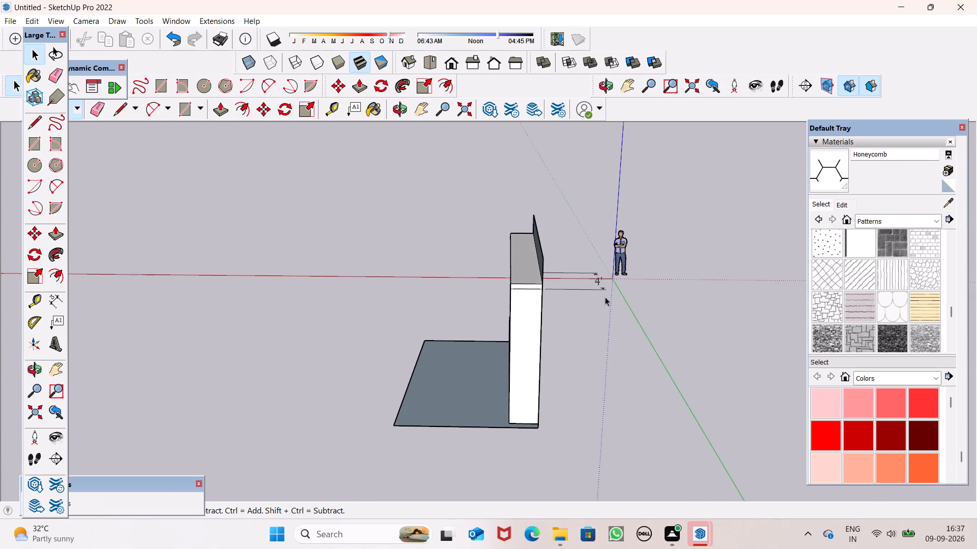
left_click(97, 112)
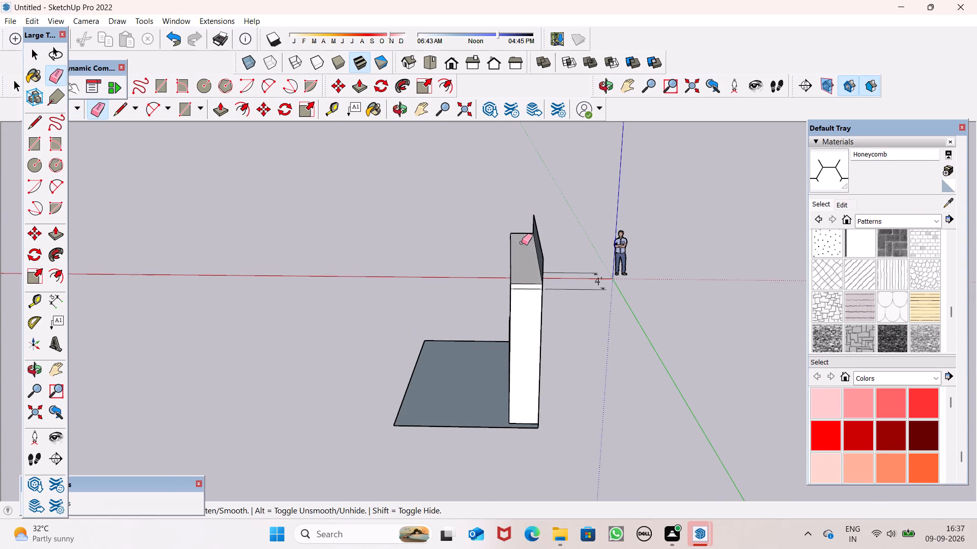
left_click_drag(593, 271, 589, 291)
key("space")
Look over the TV unit from the front and browse the Patterns and Synthetic Surfaces material collections for another panel finish.
middle_click_drag(579, 363, 851, 306)
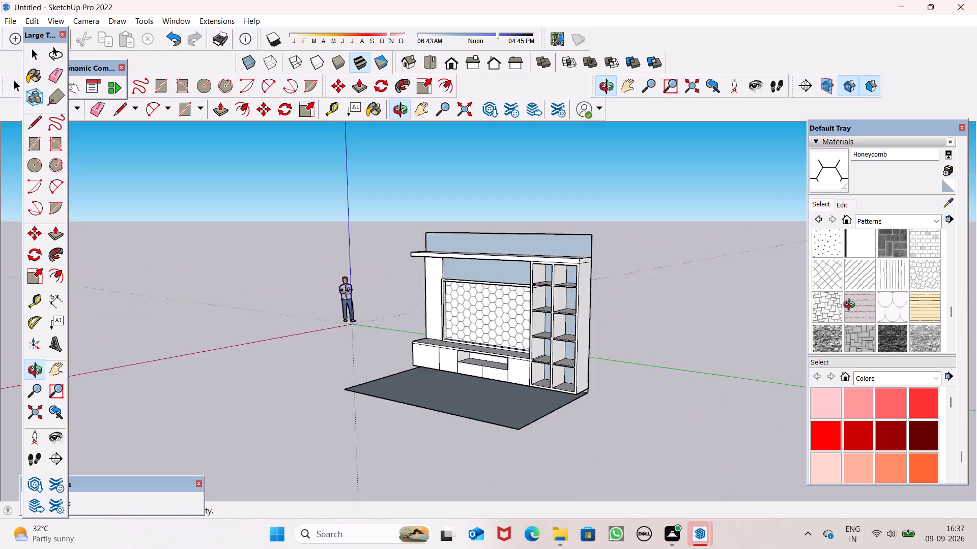
middle_click_drag(851, 306, 886, 290)
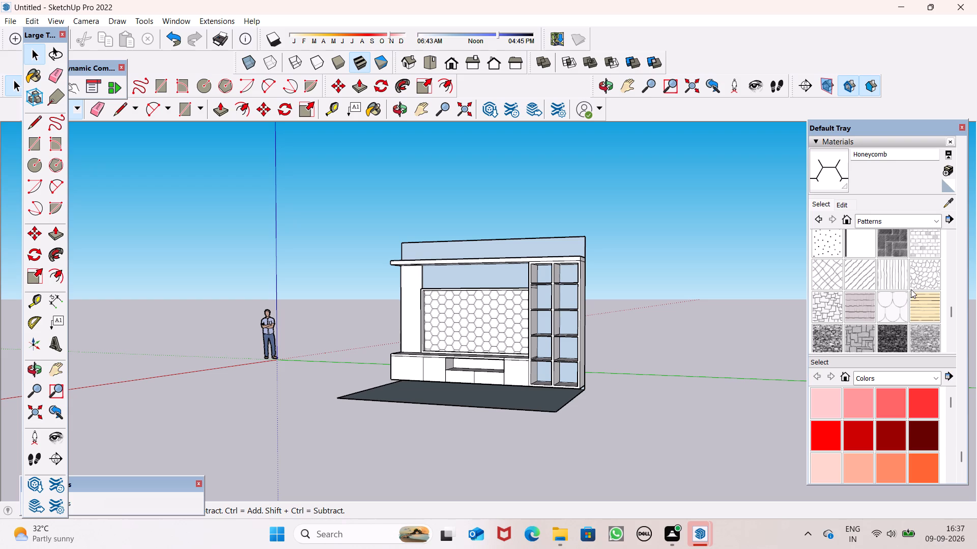
scroll(897, 283, "up", 1)
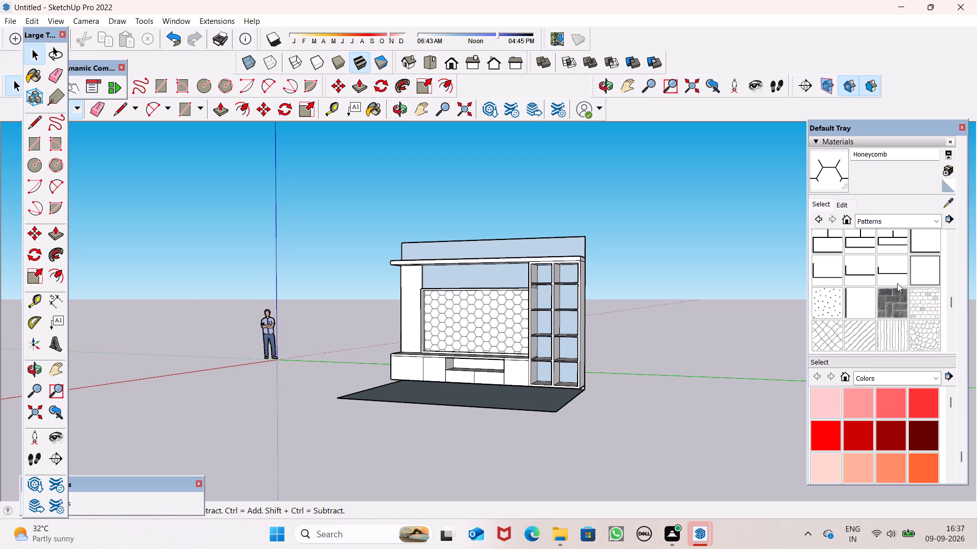
scroll(897, 283, "up", 4)
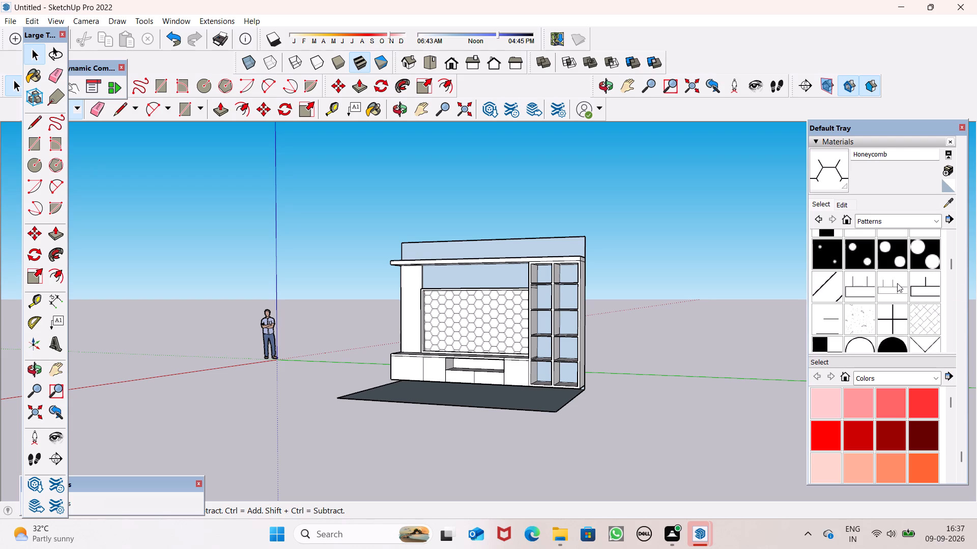
scroll(897, 283, "up", 4)
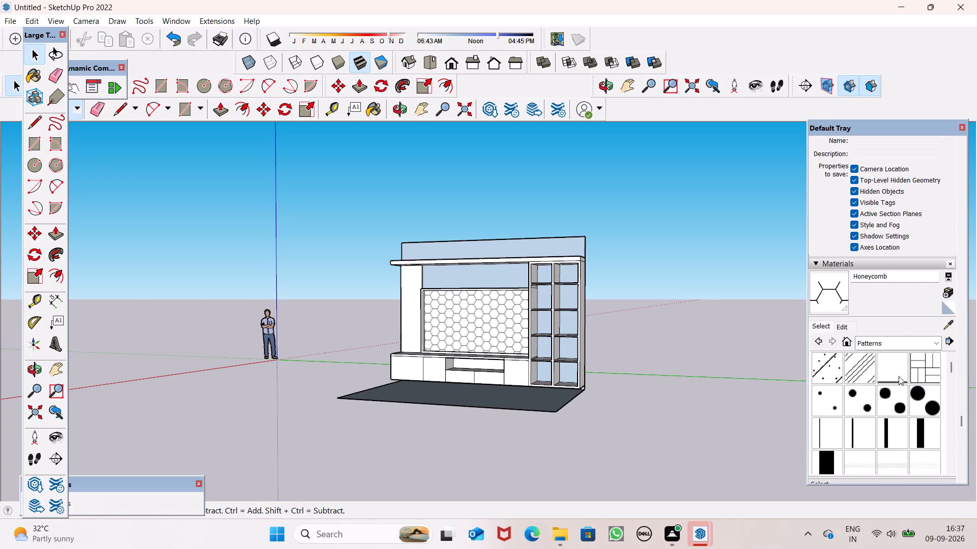
scroll(899, 378, "down", 5)
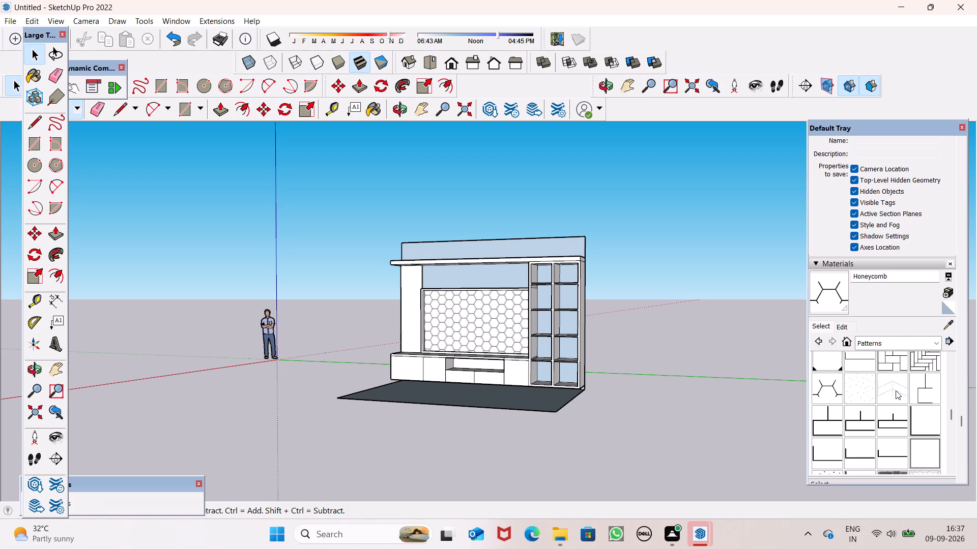
left_click(936, 340)
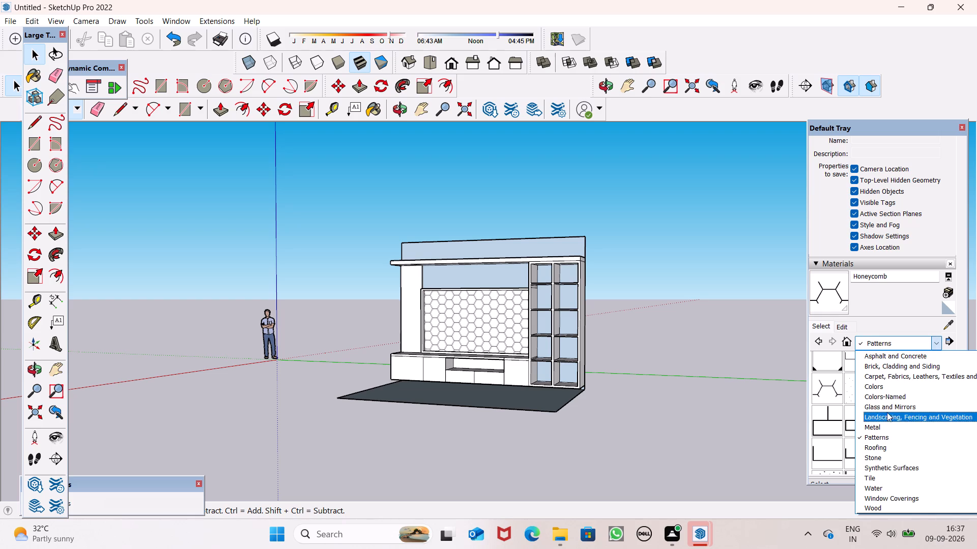
left_click(887, 474)
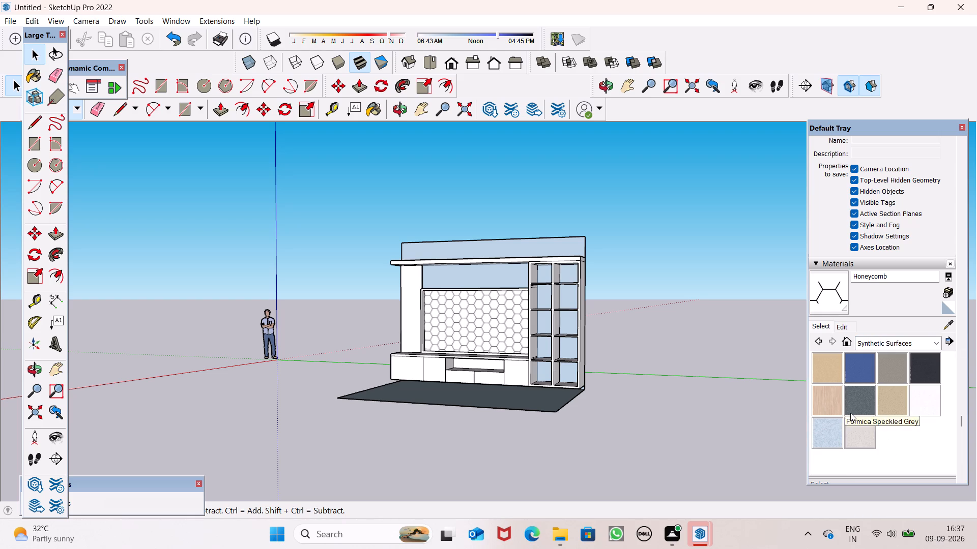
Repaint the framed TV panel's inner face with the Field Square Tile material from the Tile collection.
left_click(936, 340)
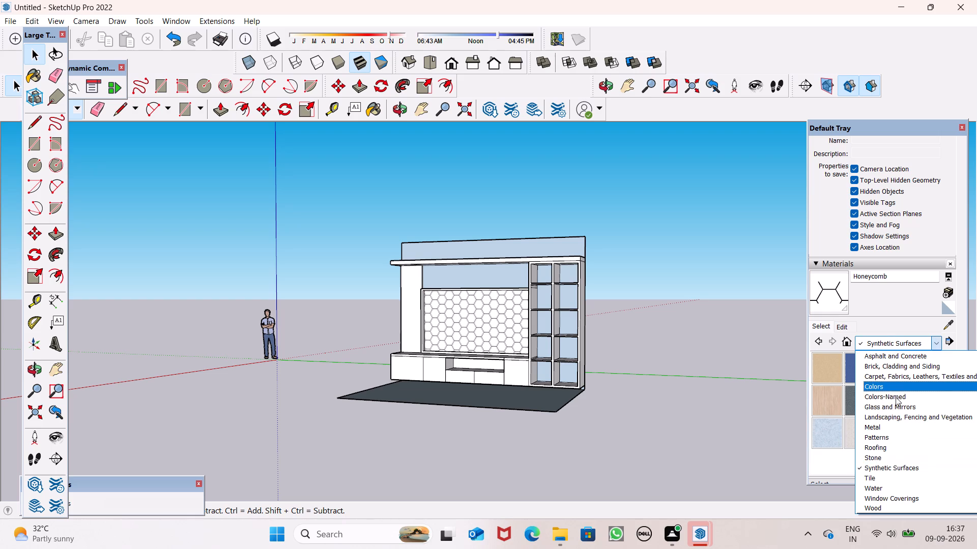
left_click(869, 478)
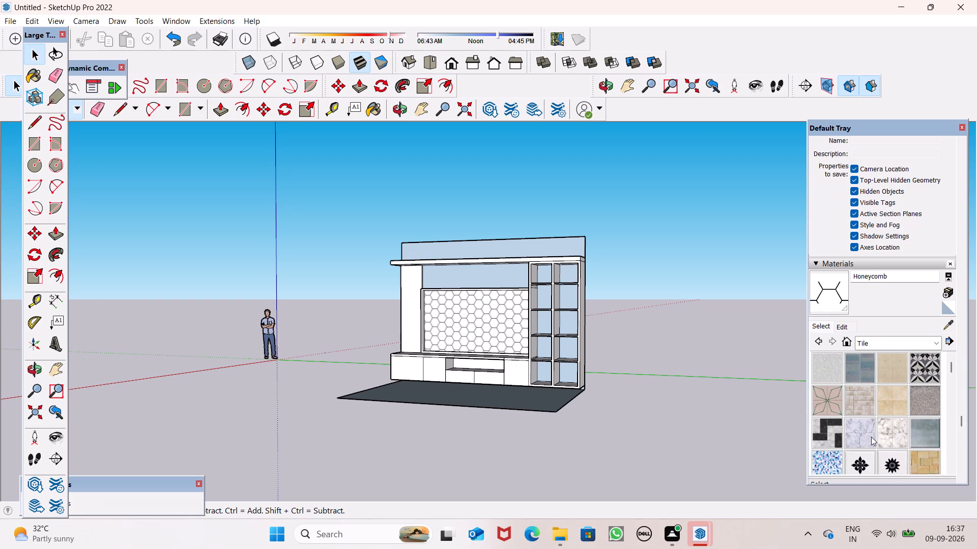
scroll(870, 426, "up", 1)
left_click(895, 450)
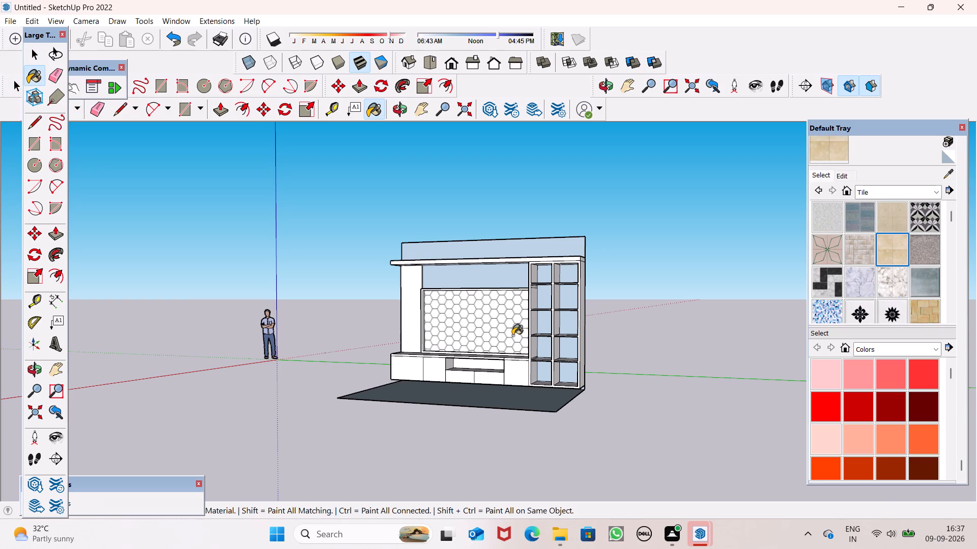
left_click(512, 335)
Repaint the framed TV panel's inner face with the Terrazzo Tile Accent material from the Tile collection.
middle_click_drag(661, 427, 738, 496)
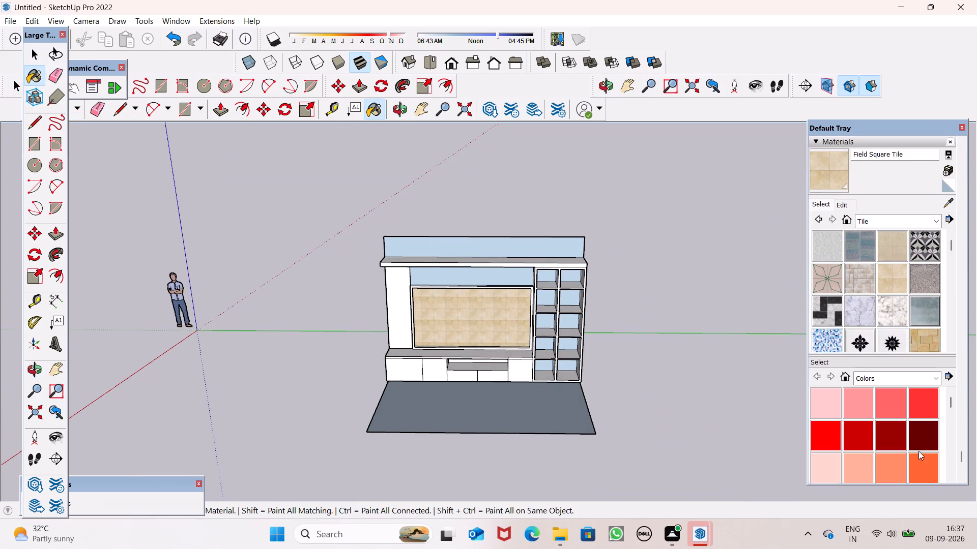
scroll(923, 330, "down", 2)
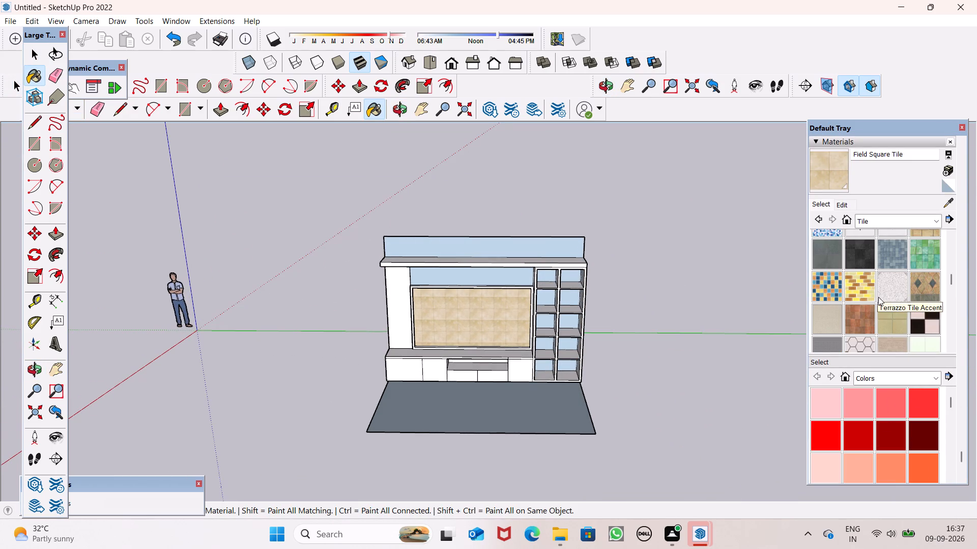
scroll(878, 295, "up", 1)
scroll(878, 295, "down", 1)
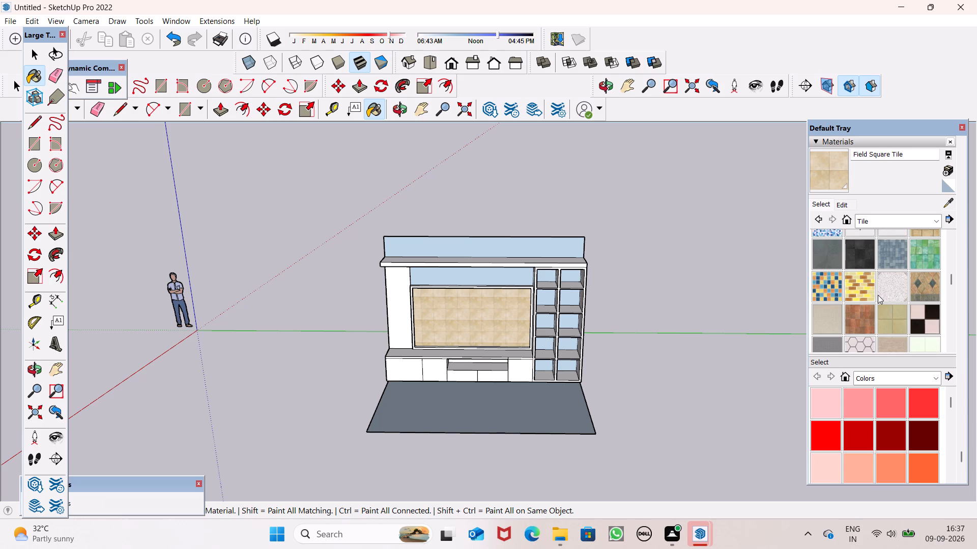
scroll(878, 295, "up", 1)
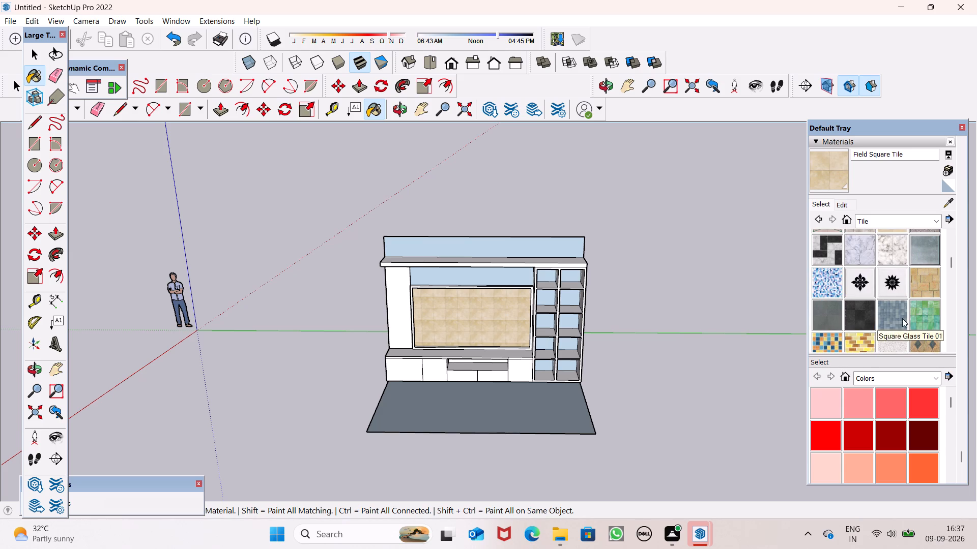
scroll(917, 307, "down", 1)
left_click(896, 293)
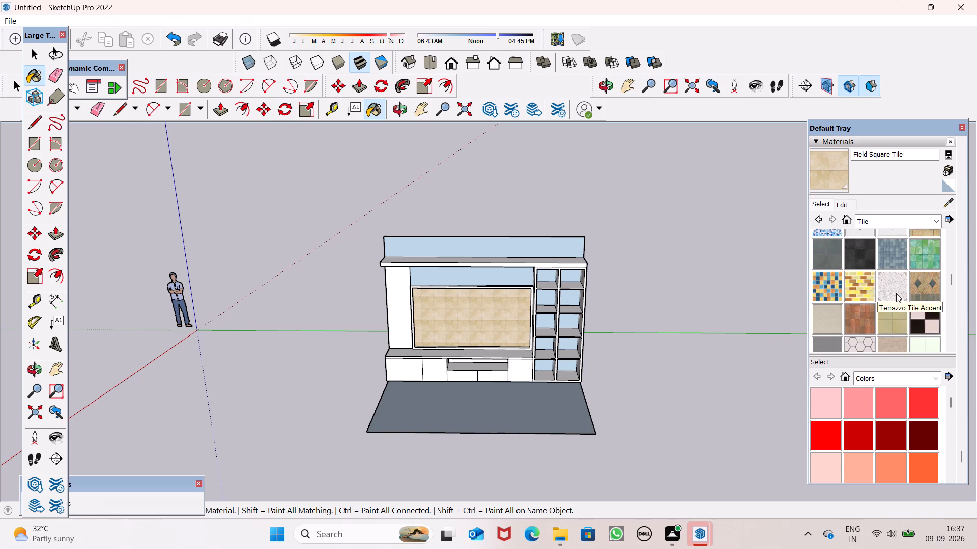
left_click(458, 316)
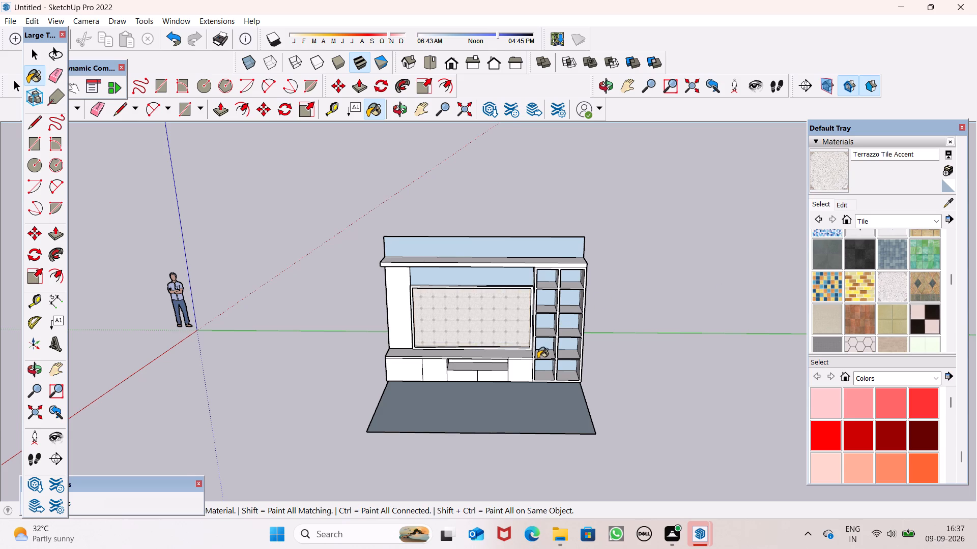
Repaint the framed TV panel's inner face with the Tile Hexagon White material from the Tile collection.
scroll(538, 358, "up", 1)
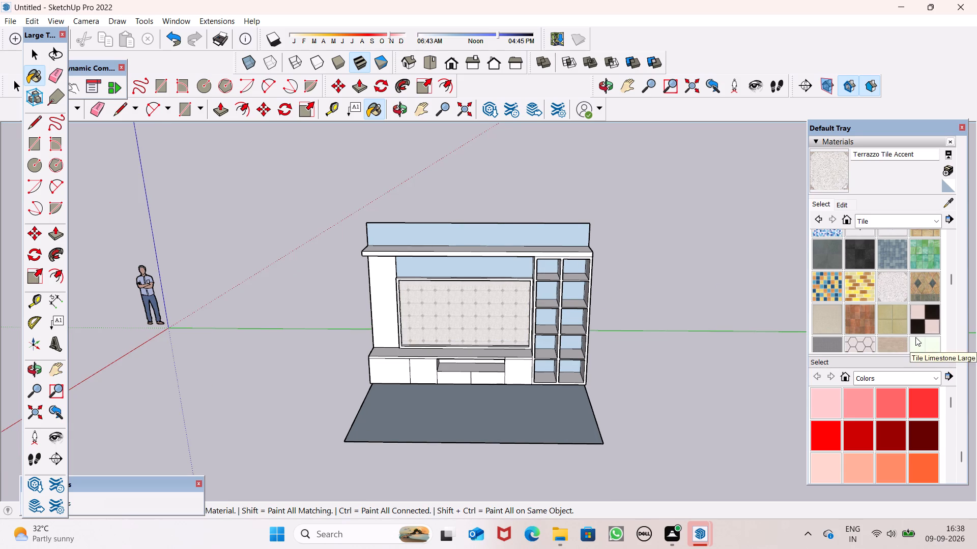
left_click(872, 339)
left_click(480, 313)
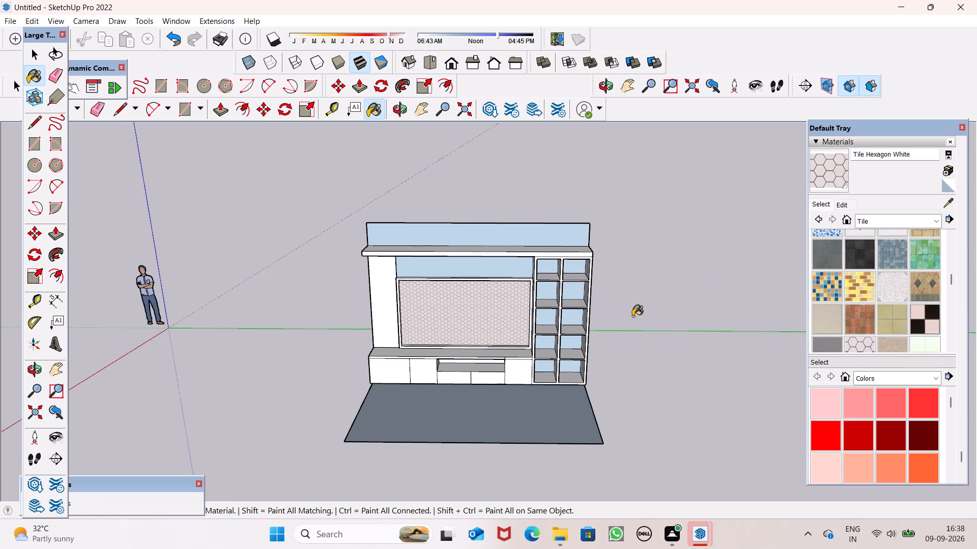
key("space")
key("space")
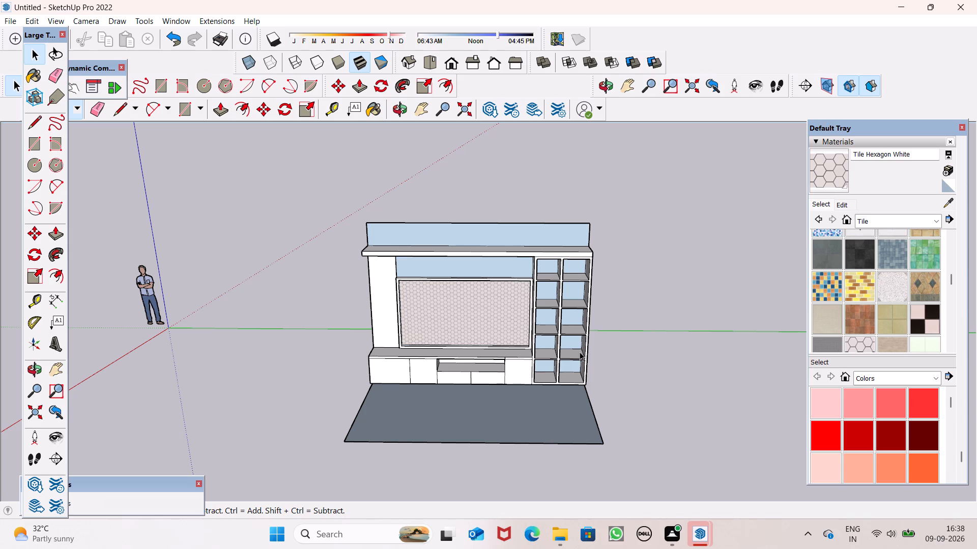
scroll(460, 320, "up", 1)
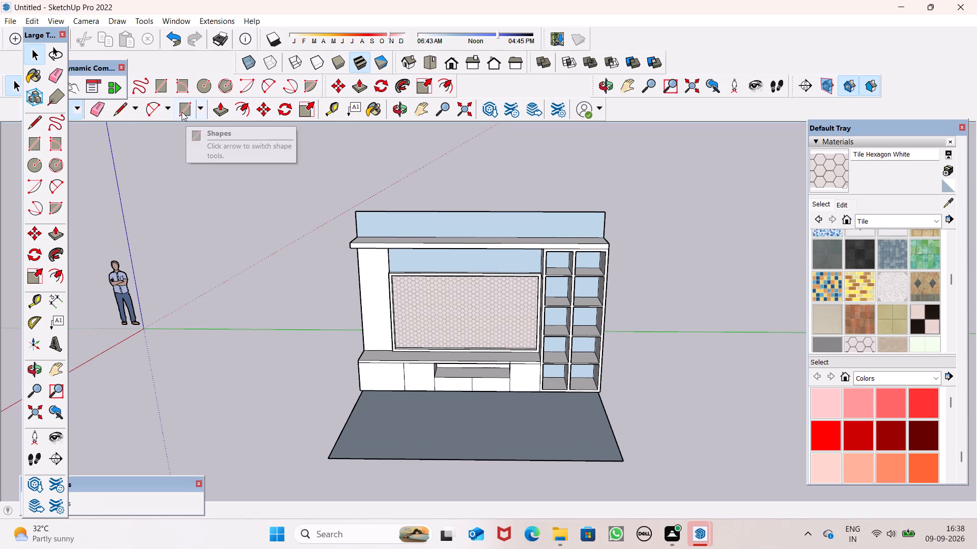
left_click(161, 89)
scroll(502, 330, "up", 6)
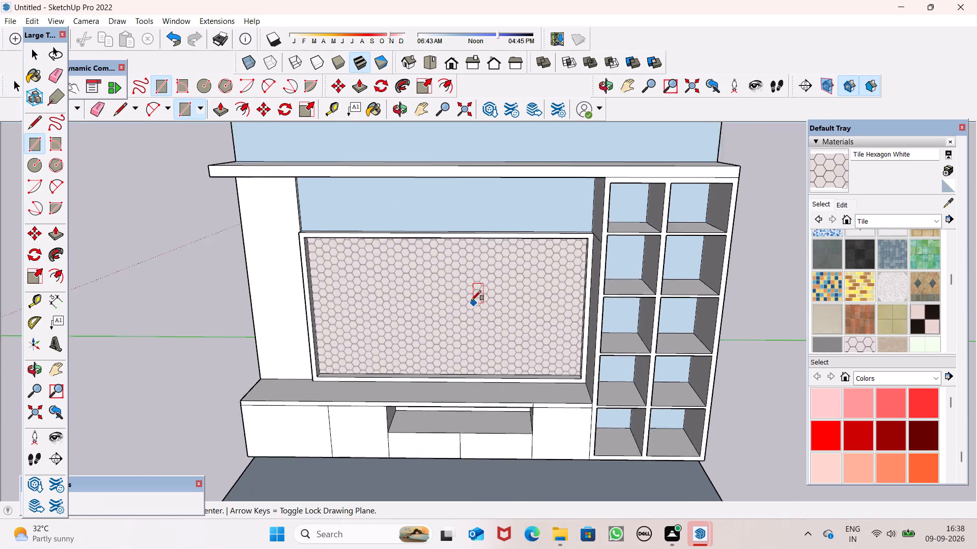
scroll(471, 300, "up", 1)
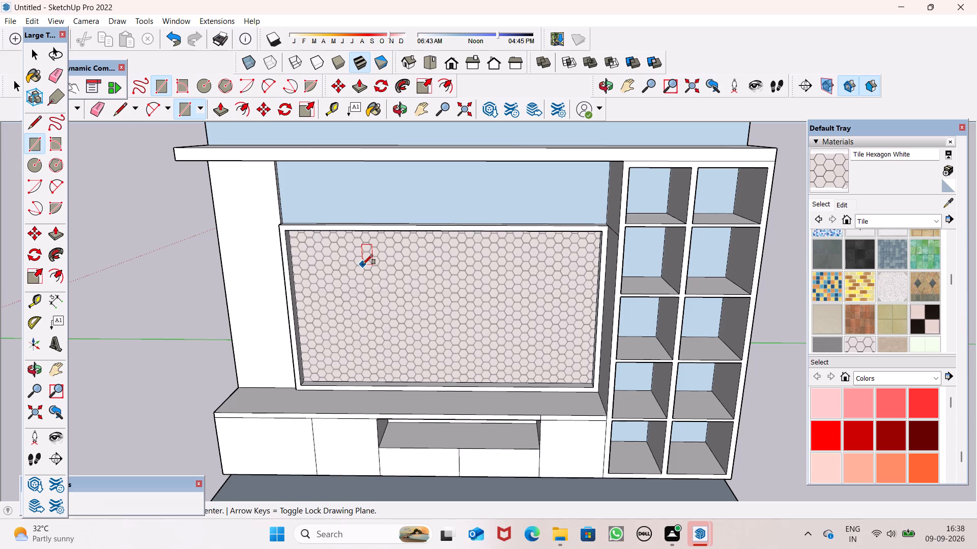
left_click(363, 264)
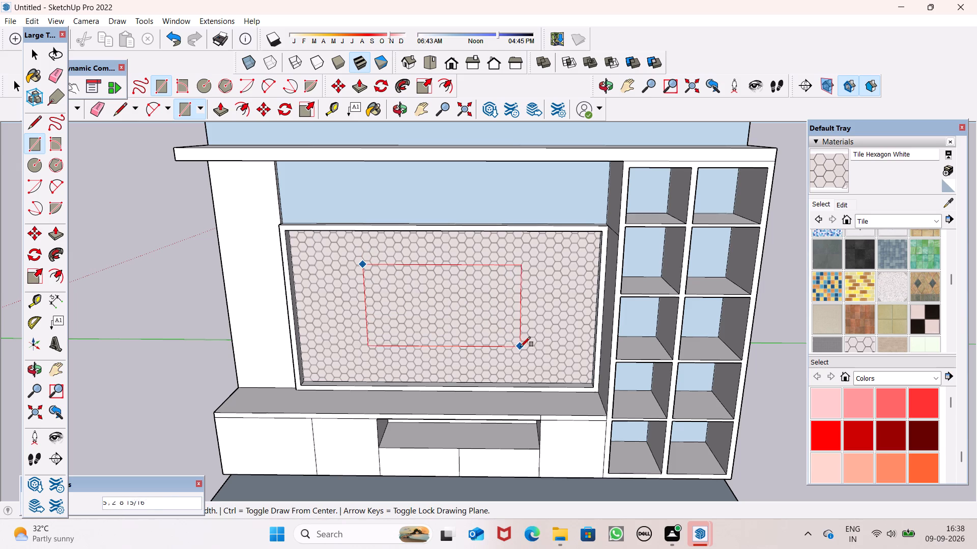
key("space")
Measure the height of the framed TV panel's inner opening between its upper and lower corners.
scroll(214, 228, "down", 6)
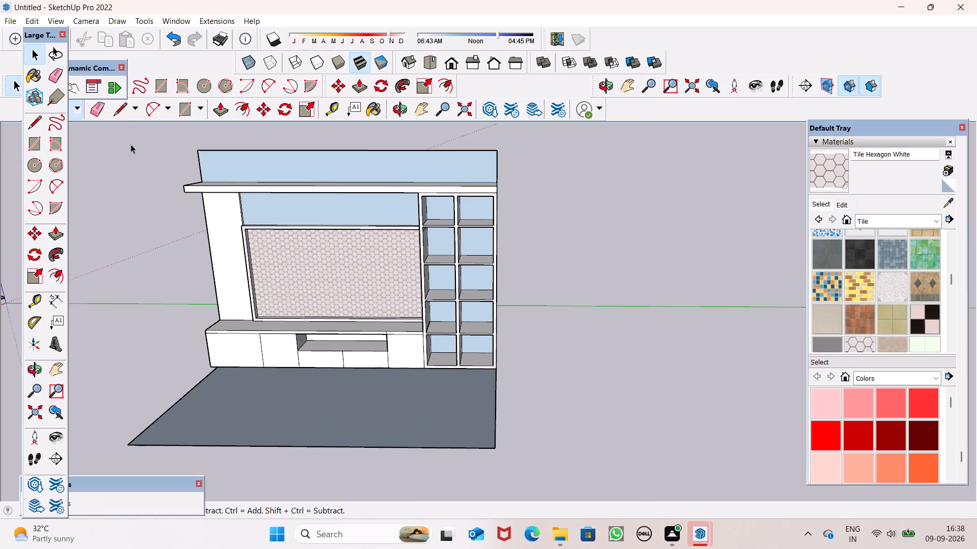
left_click(57, 302)
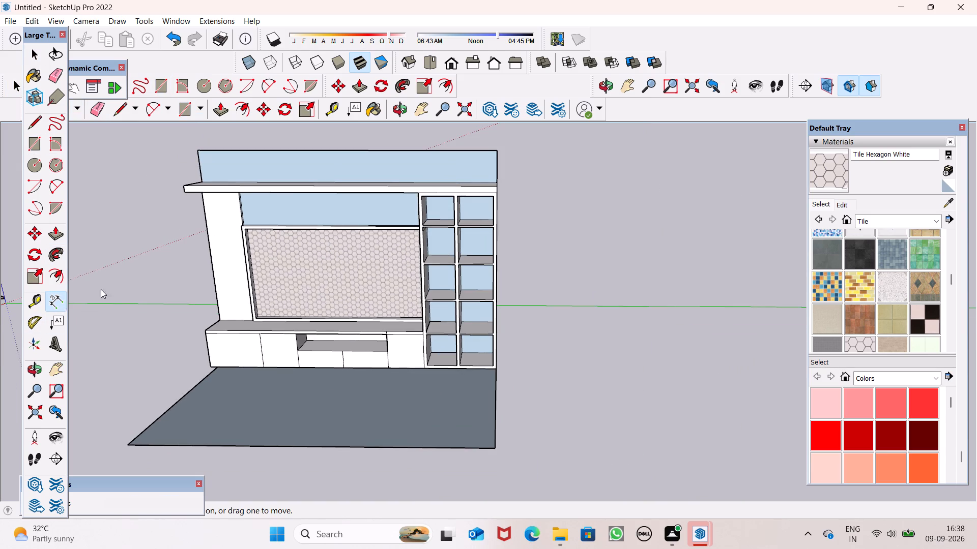
scroll(255, 252, "up", 6)
left_click(240, 211)
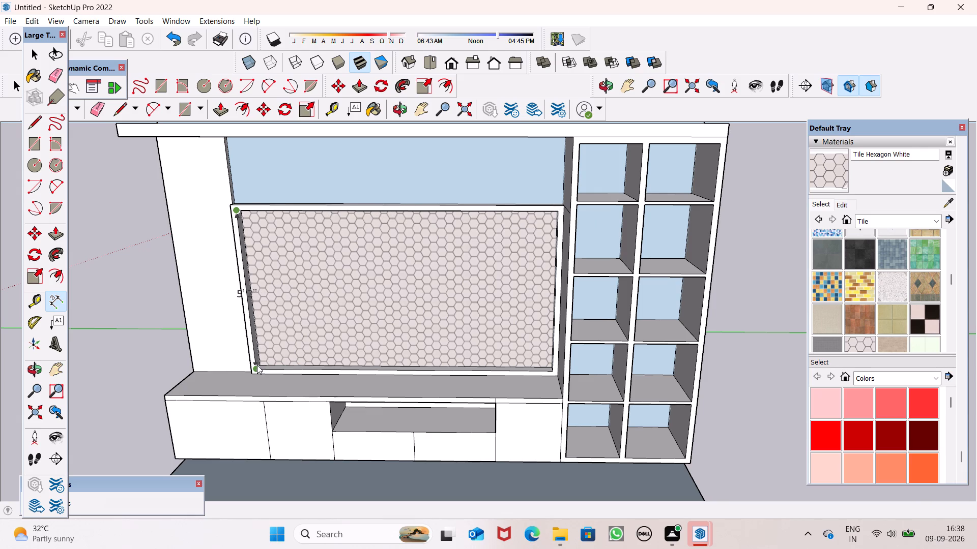
key("space")
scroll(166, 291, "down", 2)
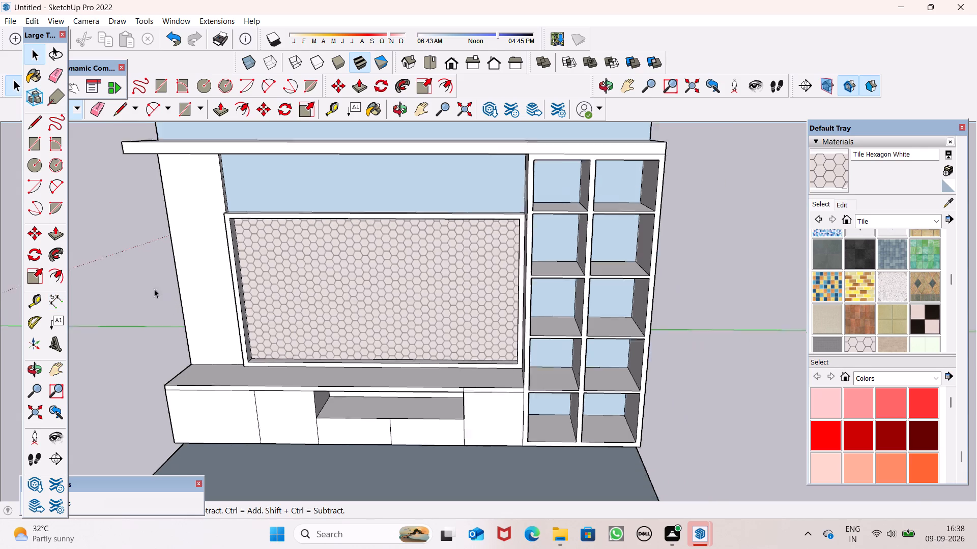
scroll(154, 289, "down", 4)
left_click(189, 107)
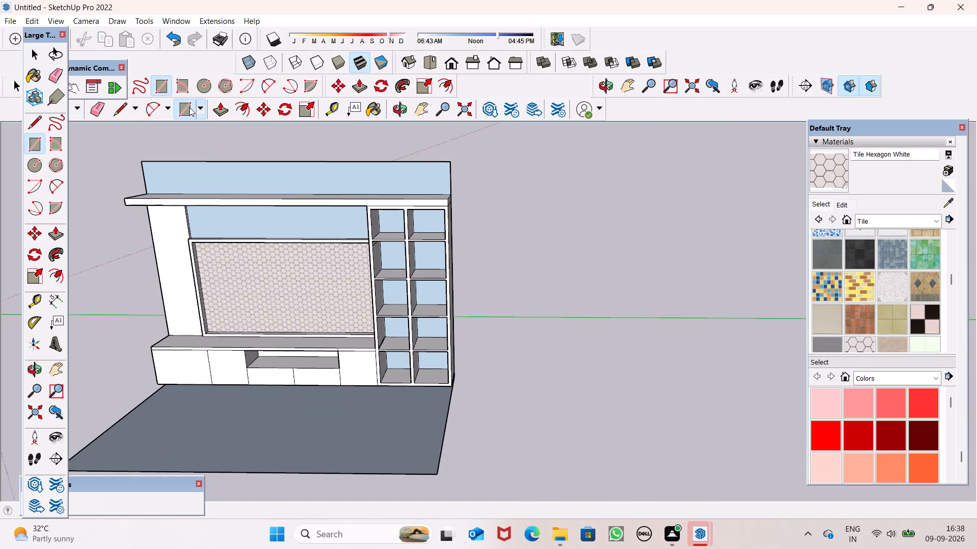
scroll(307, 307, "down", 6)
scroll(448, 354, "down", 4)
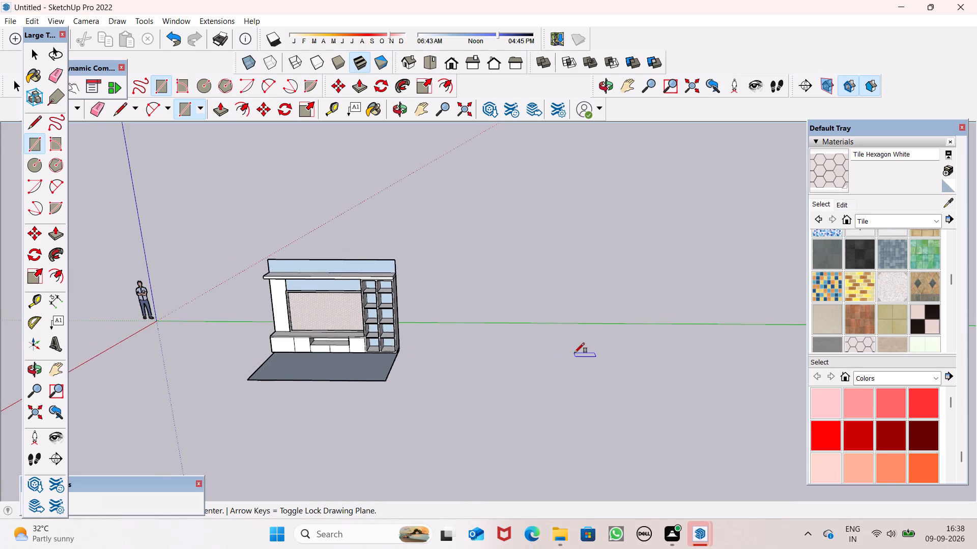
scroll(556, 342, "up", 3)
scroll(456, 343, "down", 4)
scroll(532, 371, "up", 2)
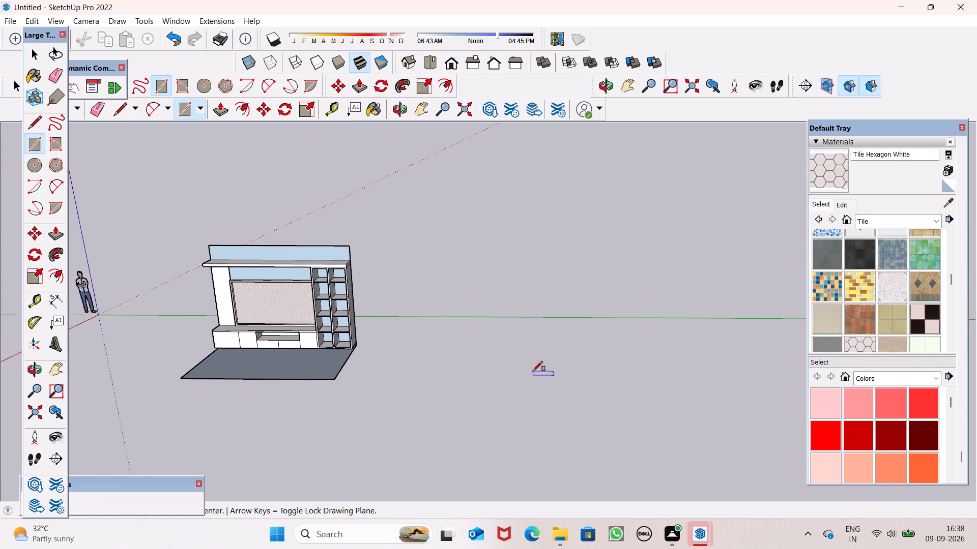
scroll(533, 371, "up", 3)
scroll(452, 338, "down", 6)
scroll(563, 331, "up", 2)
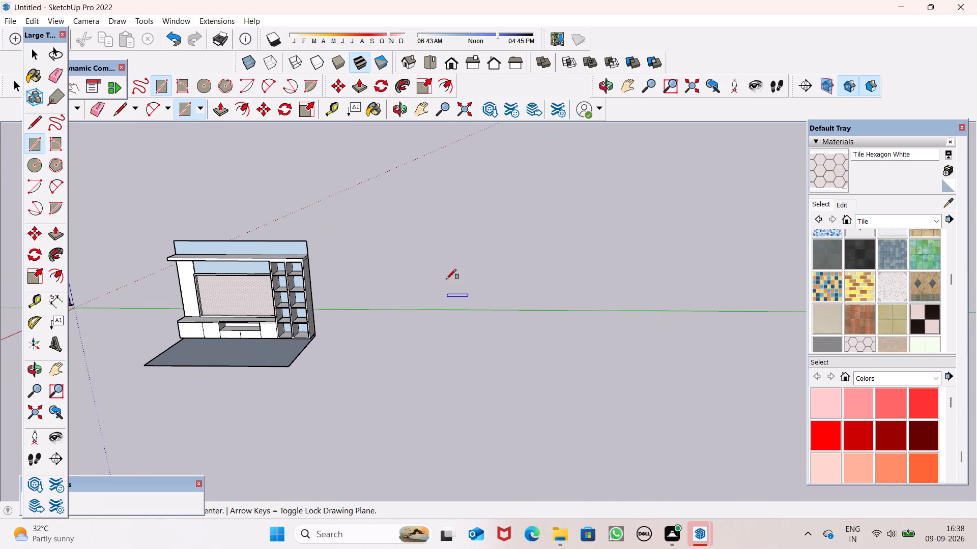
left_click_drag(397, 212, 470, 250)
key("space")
Draw a vertical 4' by 6' rectangle on open ground beside the TV unit.
left_click(182, 112)
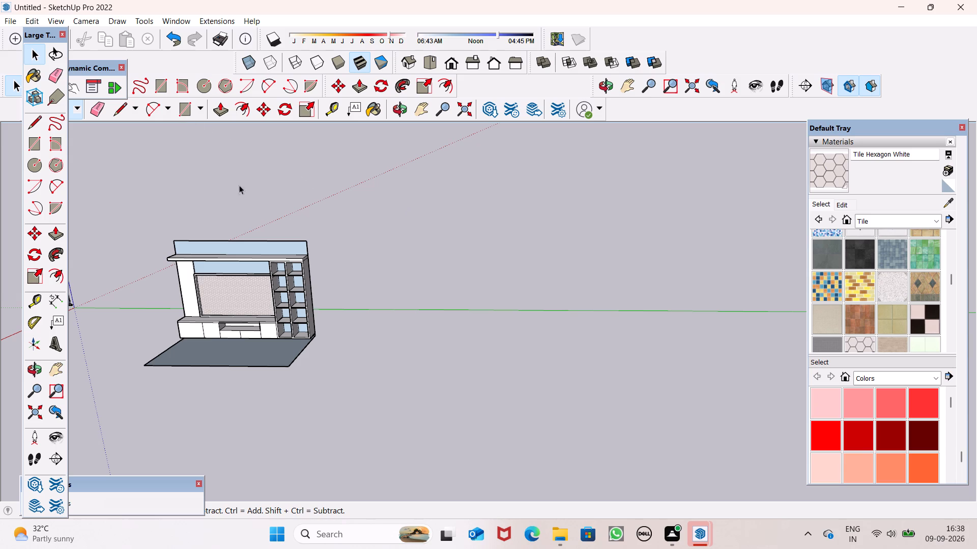
left_click(188, 111)
scroll(431, 477, "up", 2)
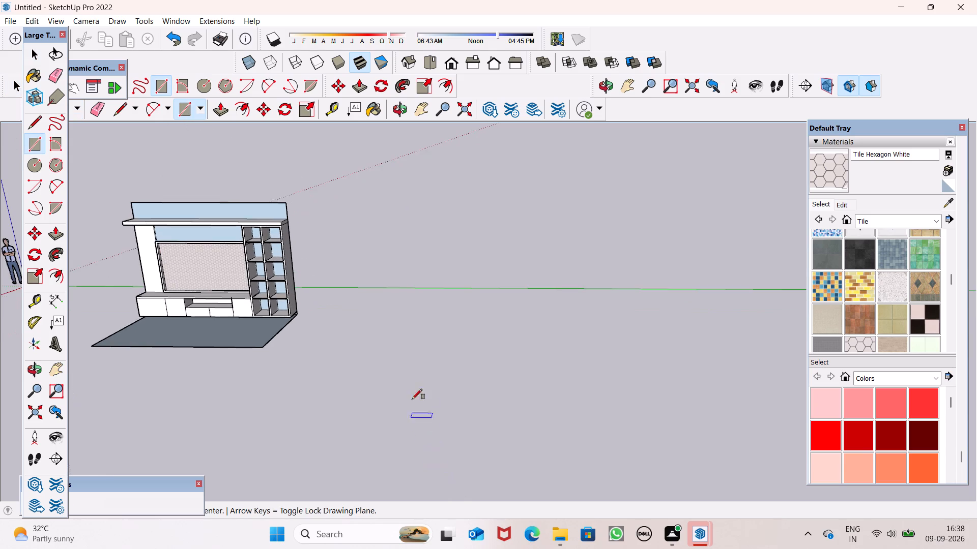
scroll(411, 389, "down", 7)
middle_click_drag(414, 451, 430, 405)
left_click_drag(397, 356, 451, 392)
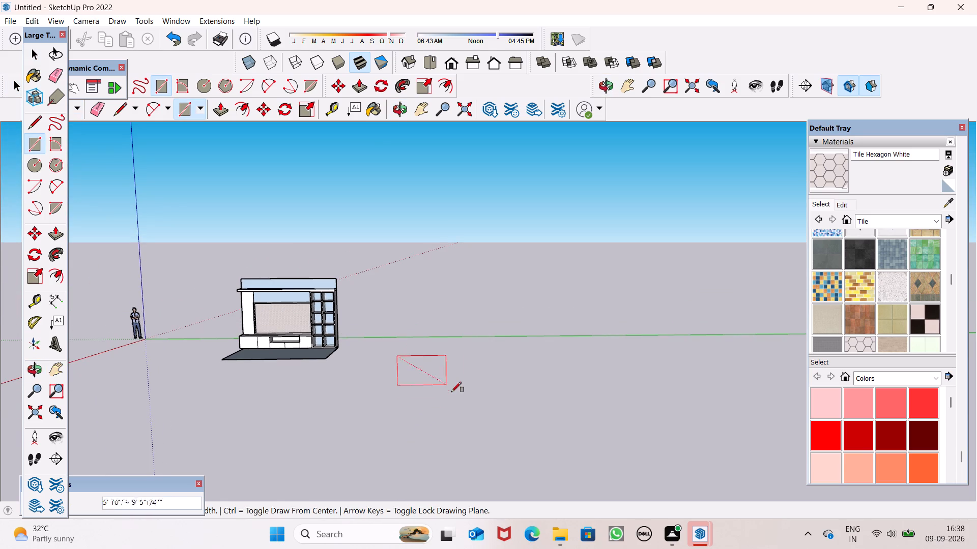
left_click_drag(451, 392, 526, 422)
key("4")
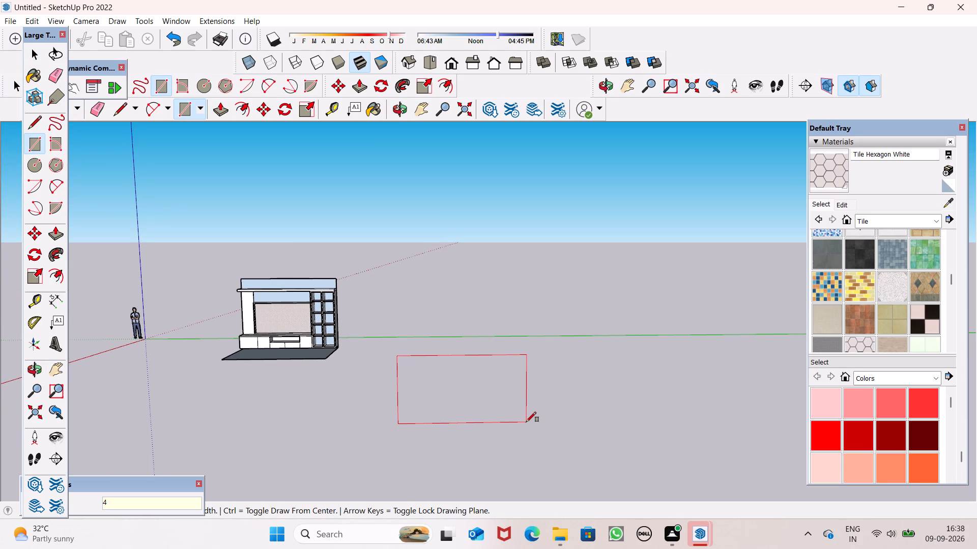
left_click_drag(526, 422, 527, 422)
key("apostrophe")
type(",6'")
key("Return")
key("space")
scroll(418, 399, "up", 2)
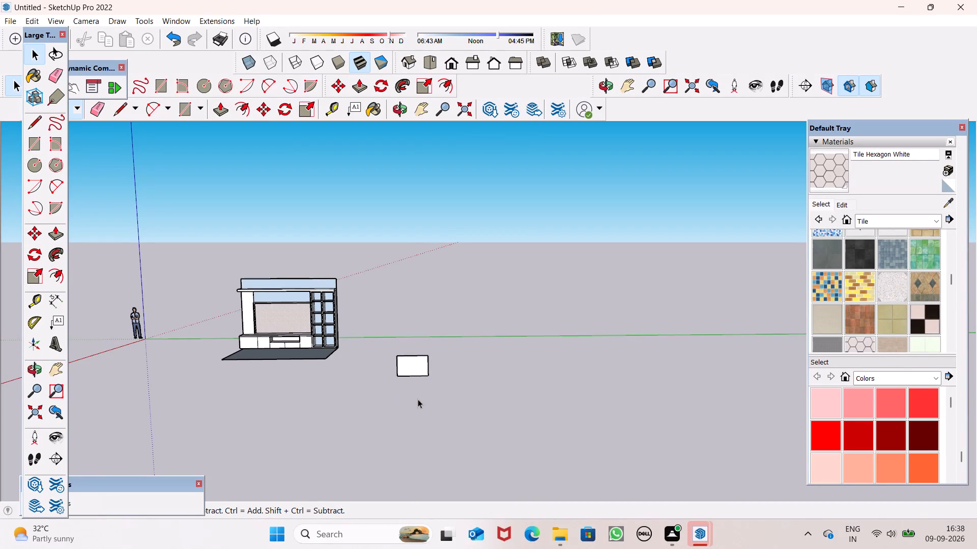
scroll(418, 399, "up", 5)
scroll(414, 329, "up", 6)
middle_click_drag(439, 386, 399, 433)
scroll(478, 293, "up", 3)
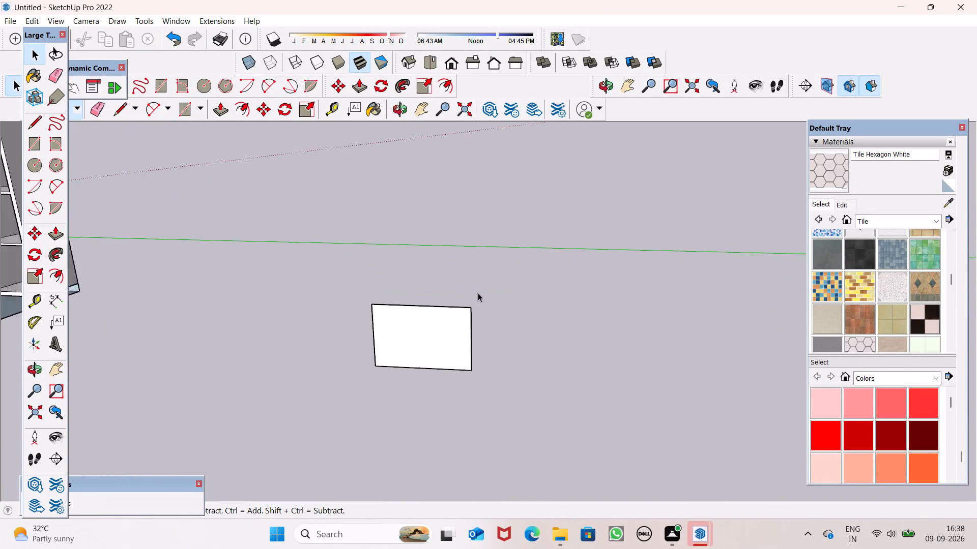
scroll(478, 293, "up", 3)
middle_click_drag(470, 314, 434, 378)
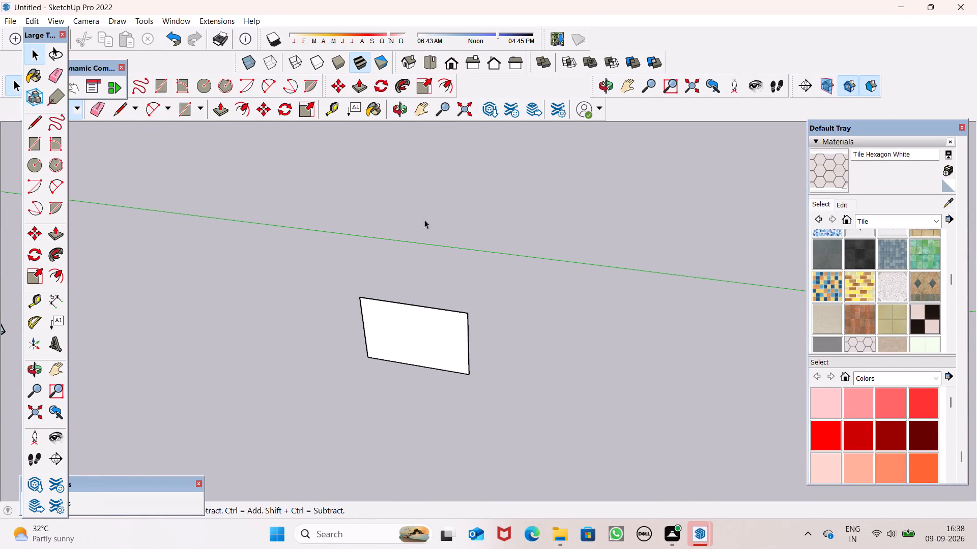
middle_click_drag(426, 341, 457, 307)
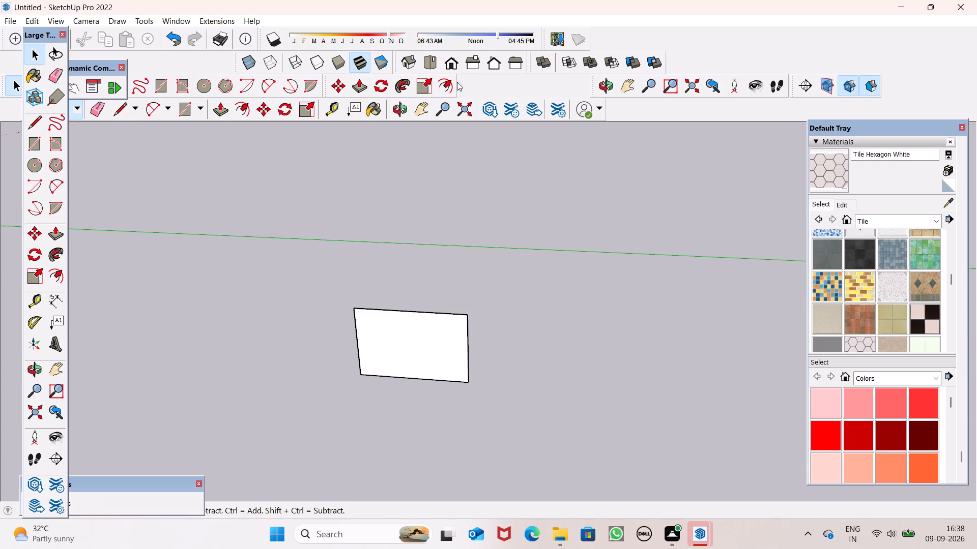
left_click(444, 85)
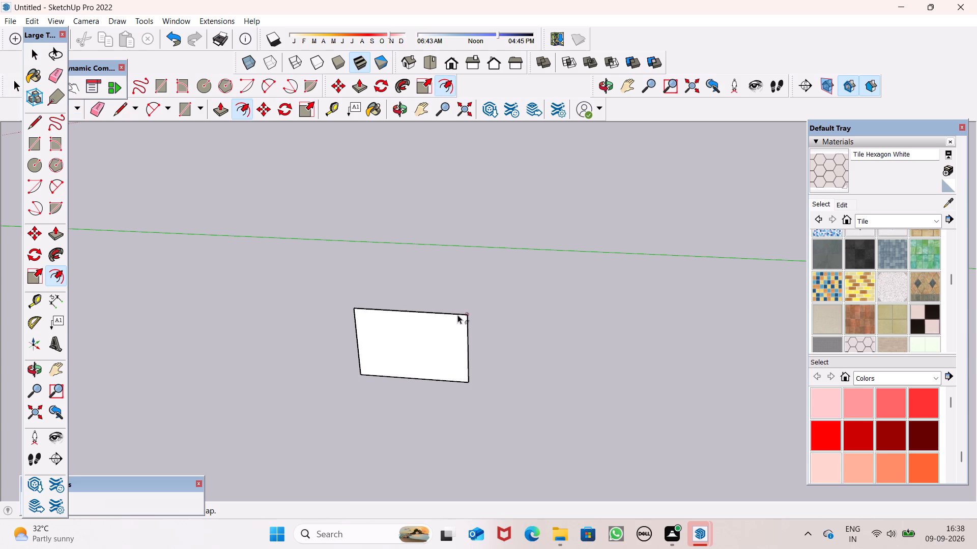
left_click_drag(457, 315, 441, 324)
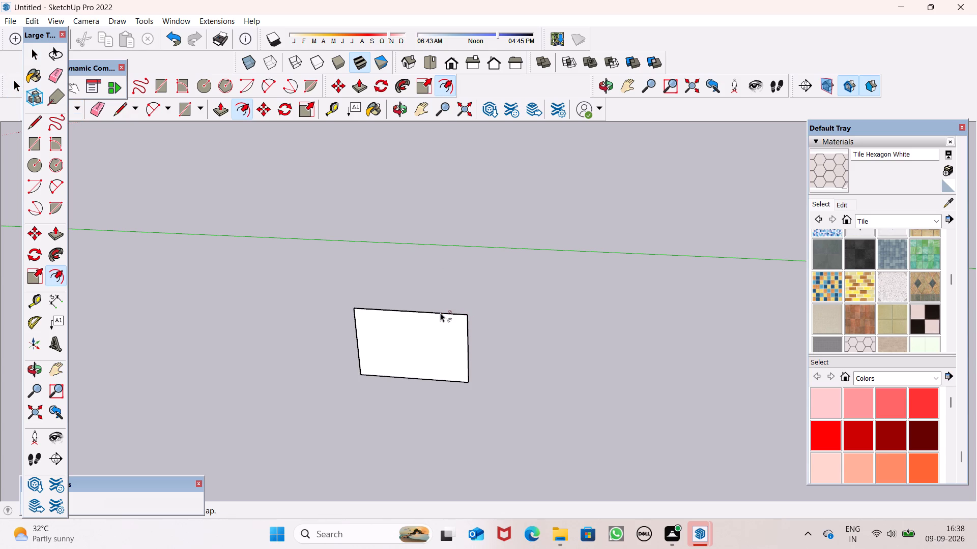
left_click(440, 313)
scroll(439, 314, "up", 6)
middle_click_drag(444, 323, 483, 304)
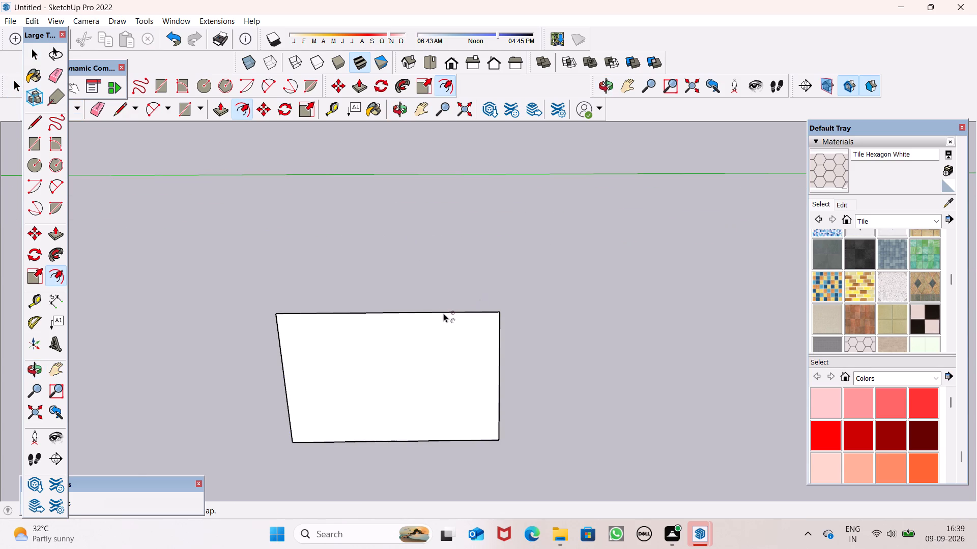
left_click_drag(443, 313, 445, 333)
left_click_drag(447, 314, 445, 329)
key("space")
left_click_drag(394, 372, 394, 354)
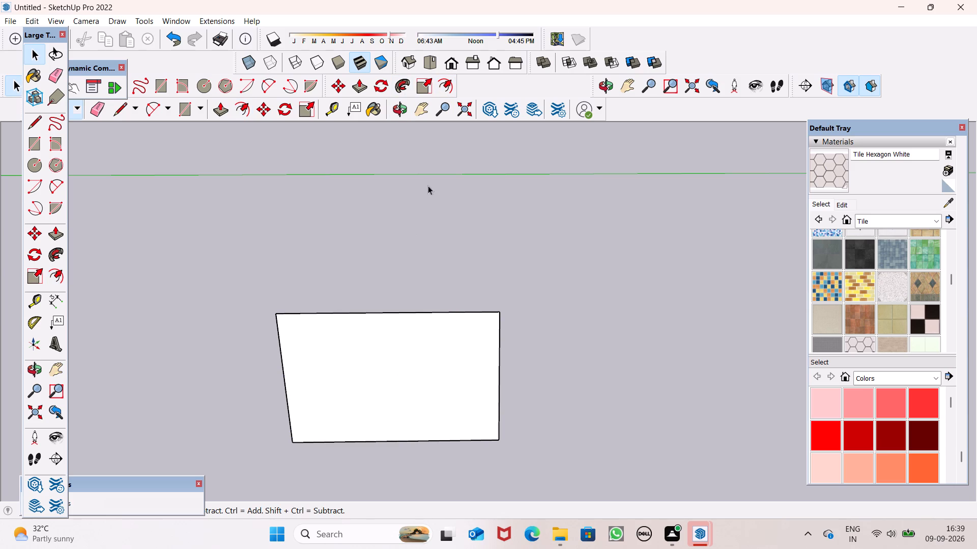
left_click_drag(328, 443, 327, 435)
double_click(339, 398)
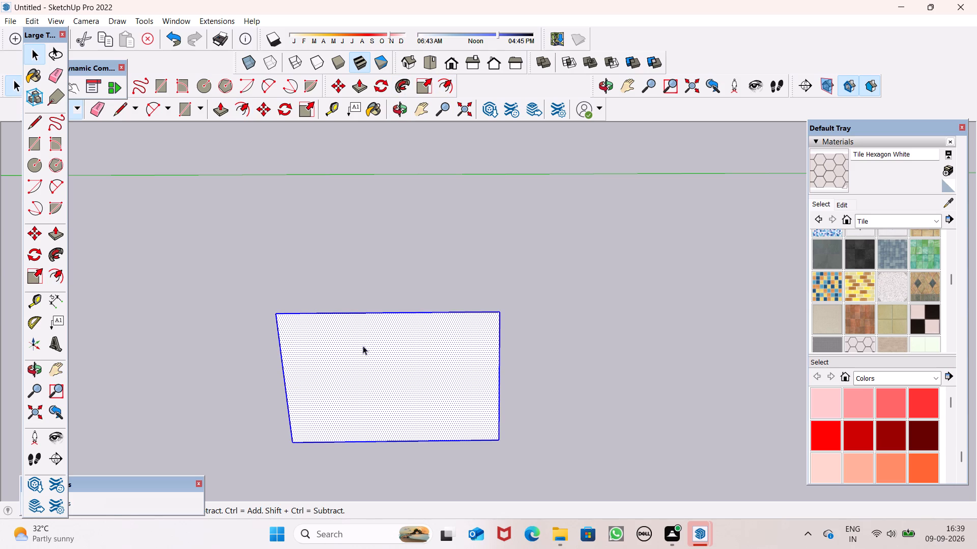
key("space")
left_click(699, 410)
Offset the outline of the new rectangle's face inward by 2" to form a border.
left_click(348, 354)
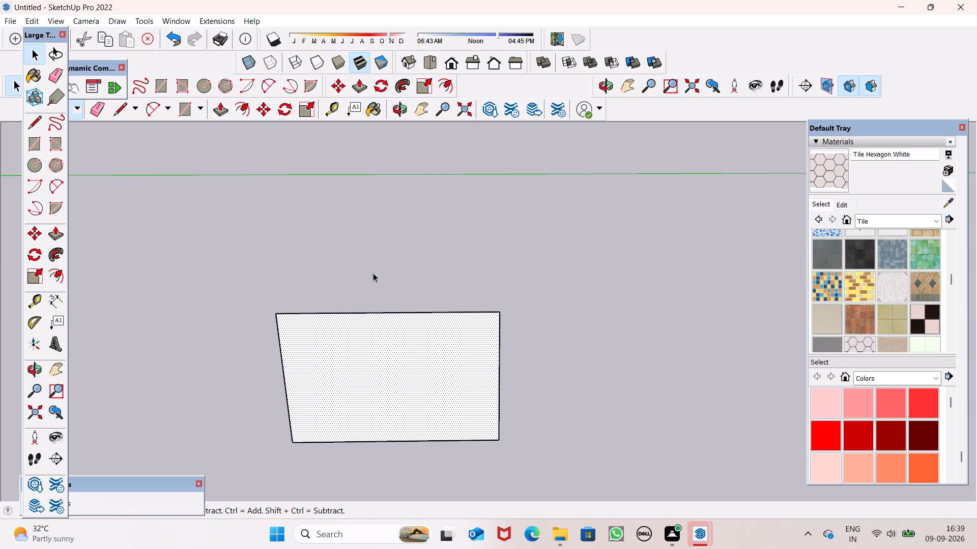
left_click(442, 74)
left_click(454, 83)
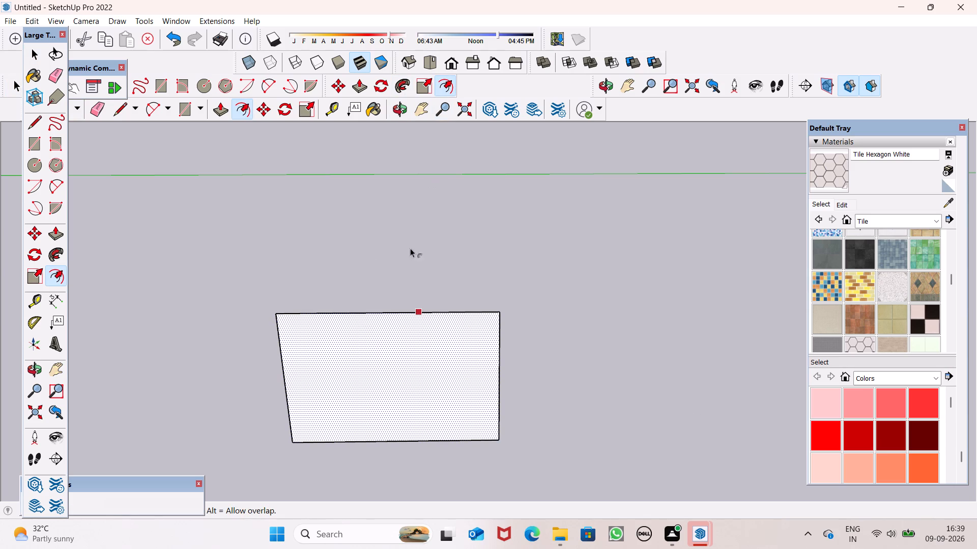
left_click_drag(401, 326, 403, 341)
key("1")
key("BackSpace")
key("2")
key("shift+quotedbl")
key("Return")
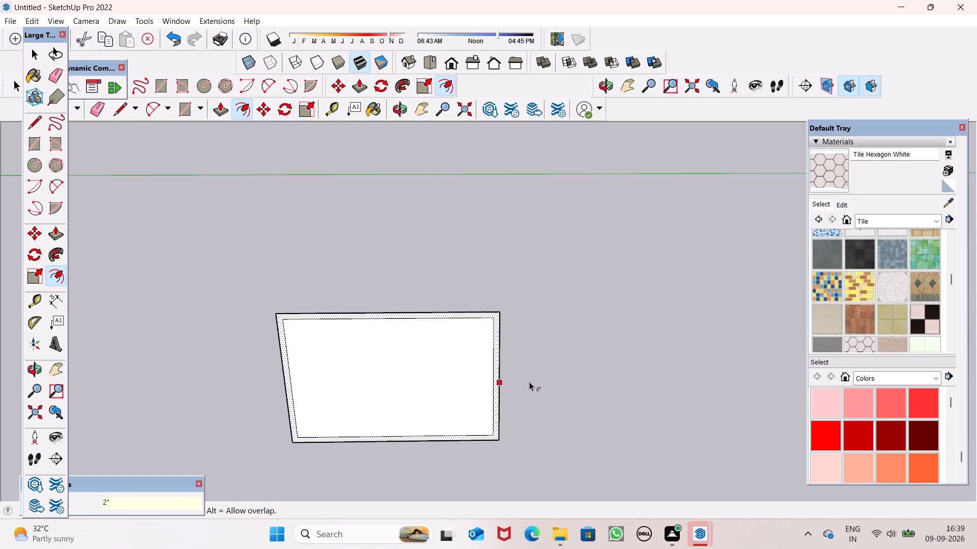
key("space")
Push/Pull the rectangle's border face 4" to form a raised frame around the inner panel.
middle_click_drag(555, 376, 353, 419)
scroll(556, 376, "up", 1)
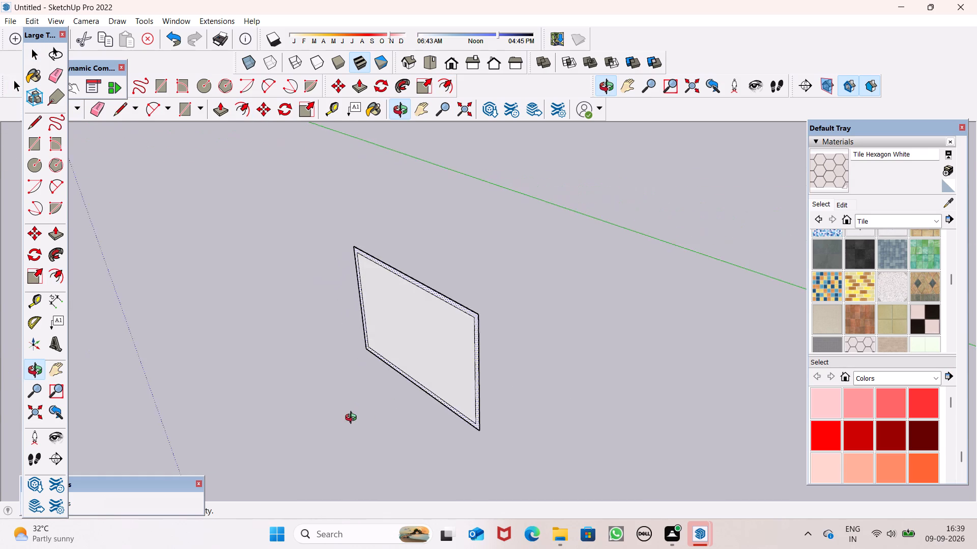
middle_click_drag(353, 419, 420, 414)
scroll(424, 347, "up", 1)
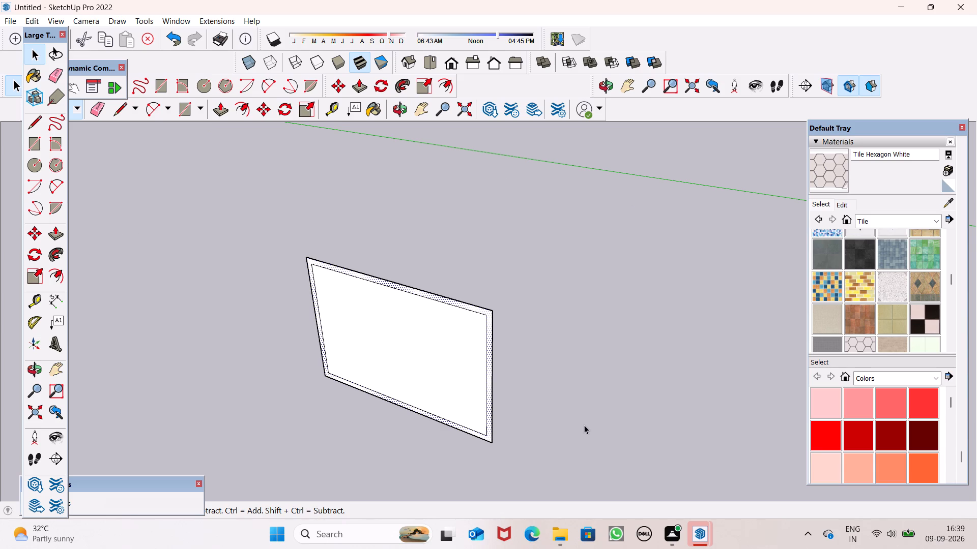
middle_click_drag(549, 445, 534, 463)
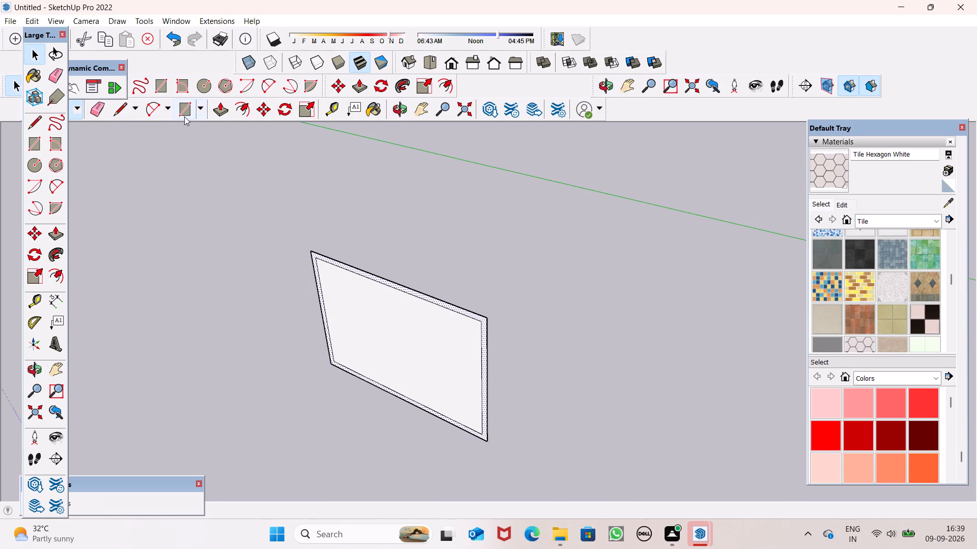
left_click(222, 109)
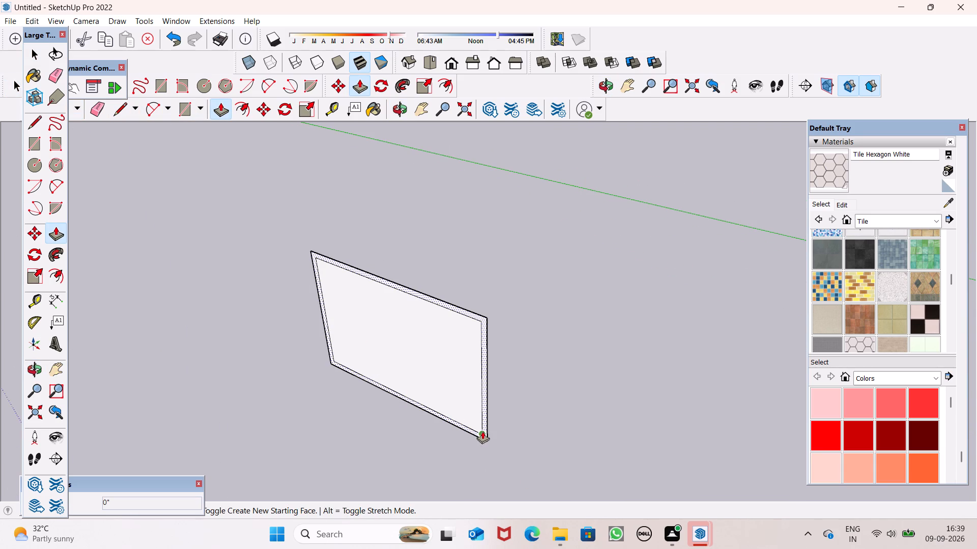
scroll(481, 434, "up", 6)
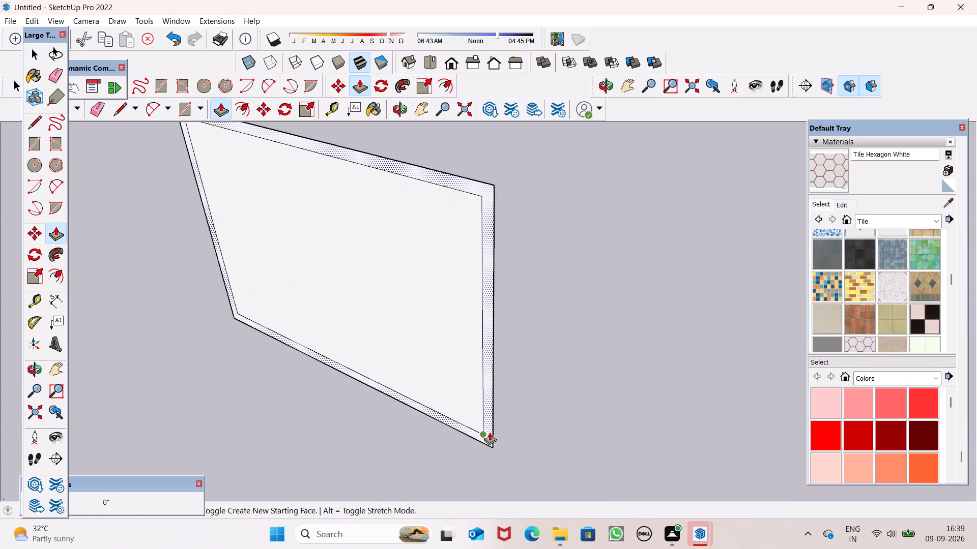
left_click_drag(489, 432, 504, 420)
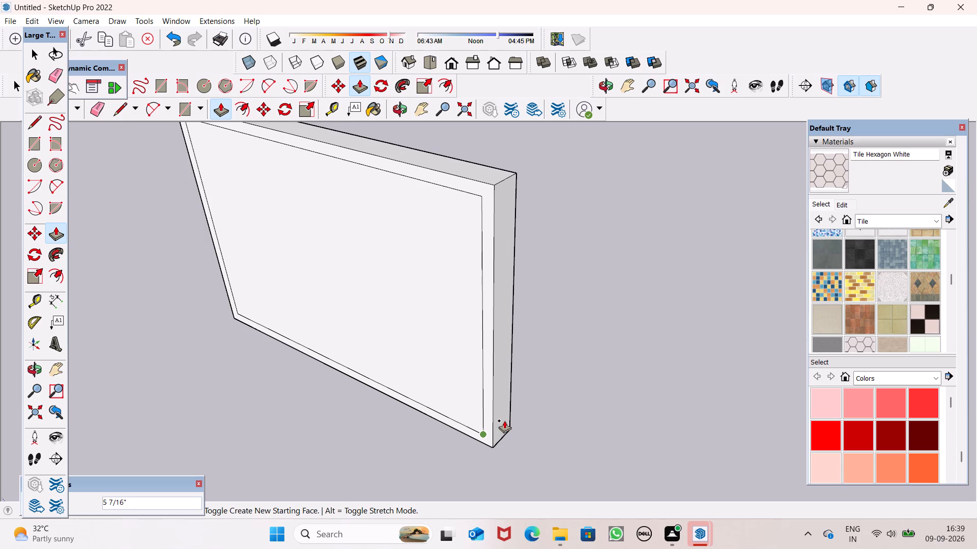
left_click_drag(504, 420, 506, 420)
key("3")
key("BackSpace")
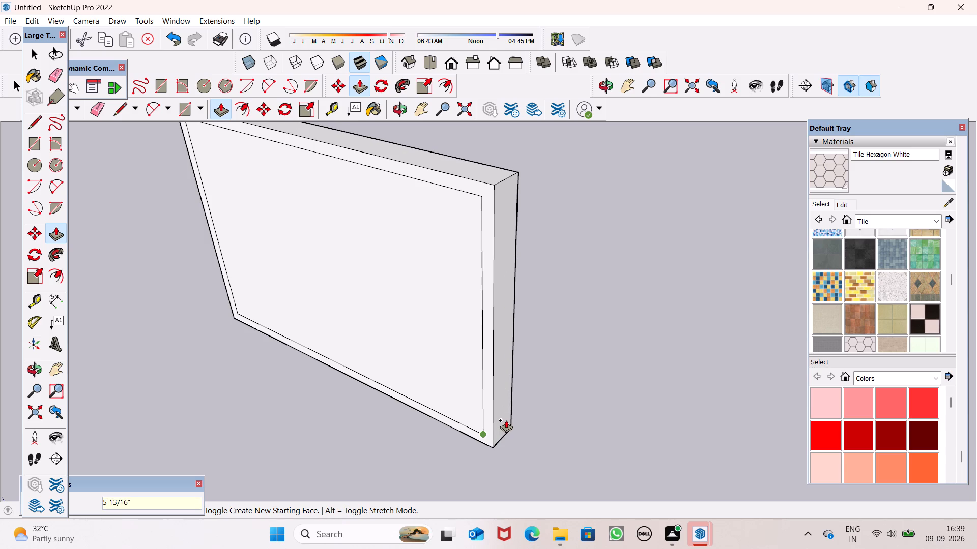
left_click_drag(506, 420, 507, 419)
key("4")
key("shift+quotedbl")
key("Return")
middle_click_drag(590, 438, 259, 458)
key("space")
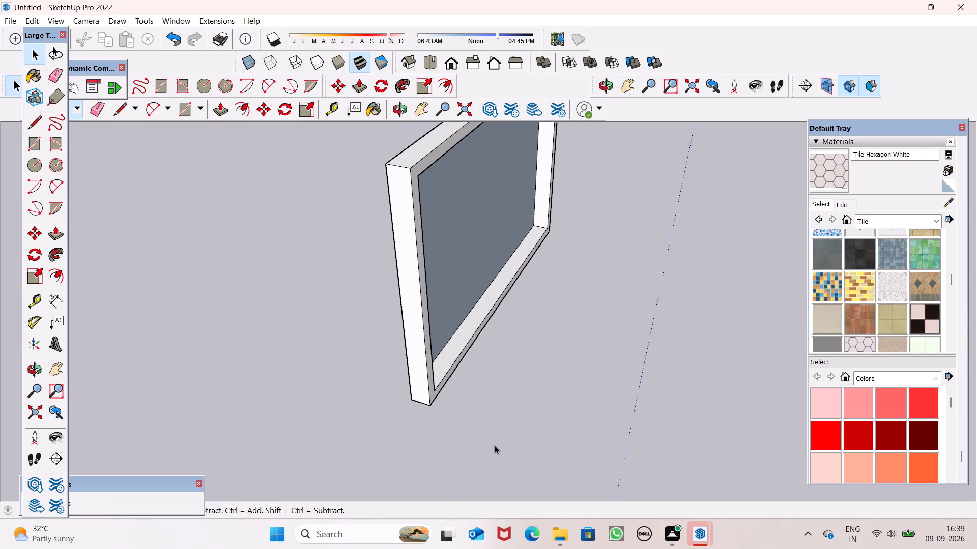
Scale the raised frame's front face inward from three of its corners by about 0.9 each, tapering the frame's sides.
scroll(493, 445, "down", 3)
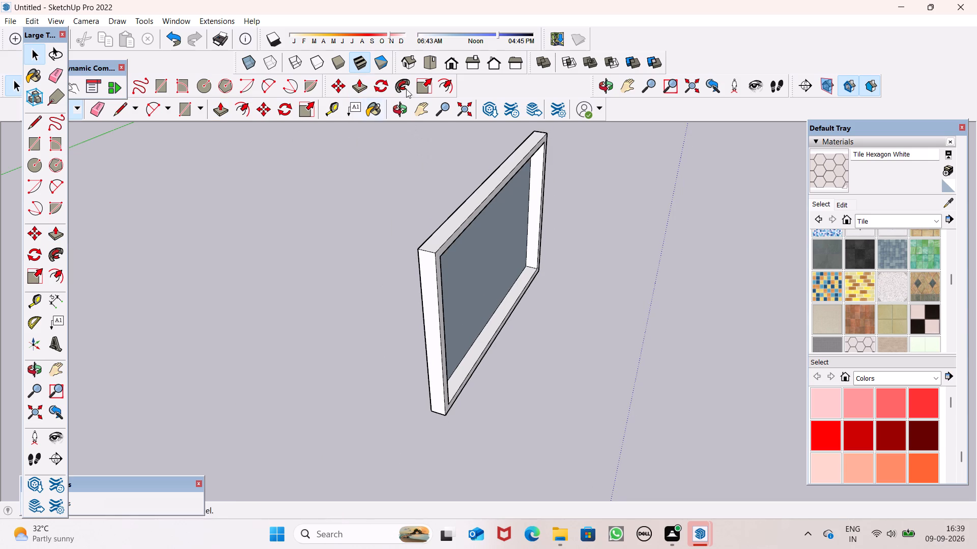
left_click(437, 268)
middle_click_drag(485, 340, 400, 334)
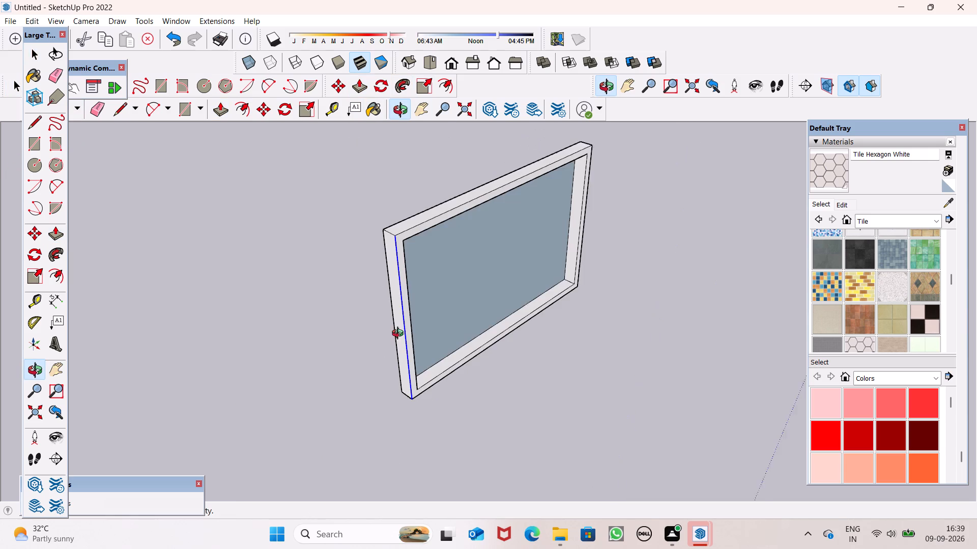
middle_click_drag(400, 334, 399, 329)
left_click(430, 221)
left_click(430, 220)
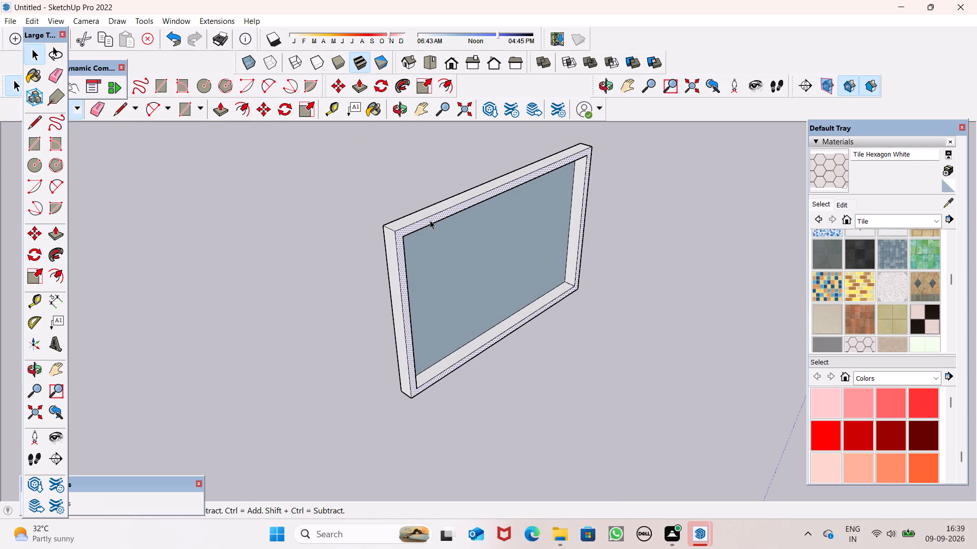
left_click(424, 90)
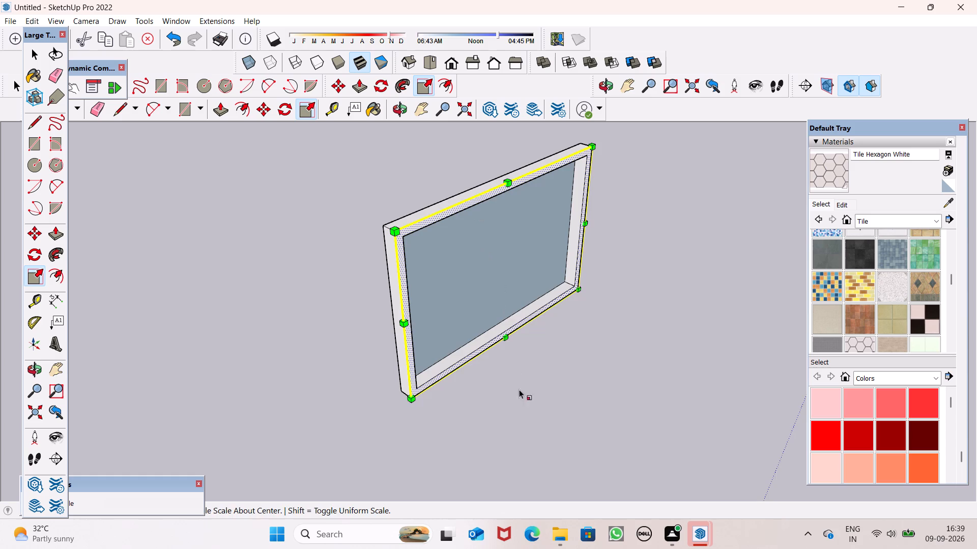
middle_click_drag(528, 421, 448, 380)
scroll(438, 319, "up", 1)
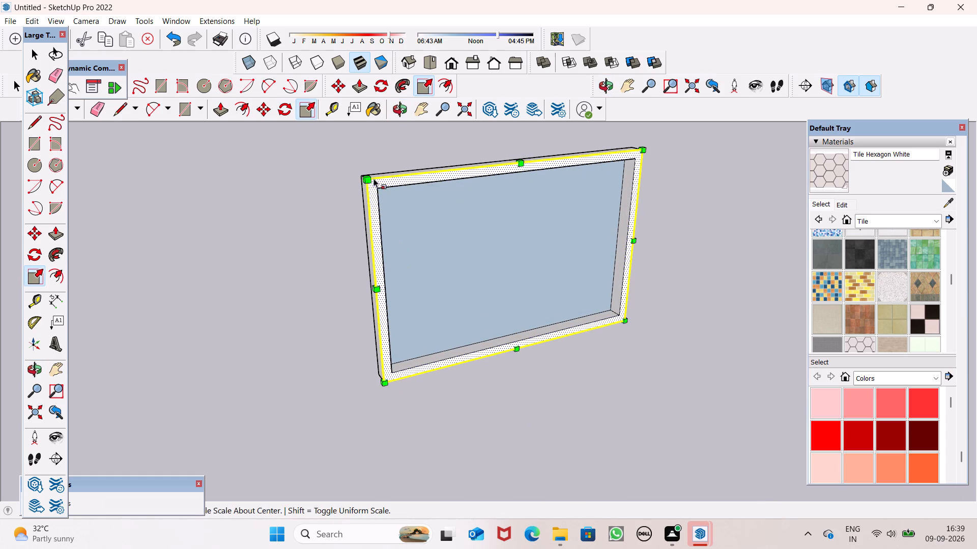
left_click_drag(372, 179, 403, 195)
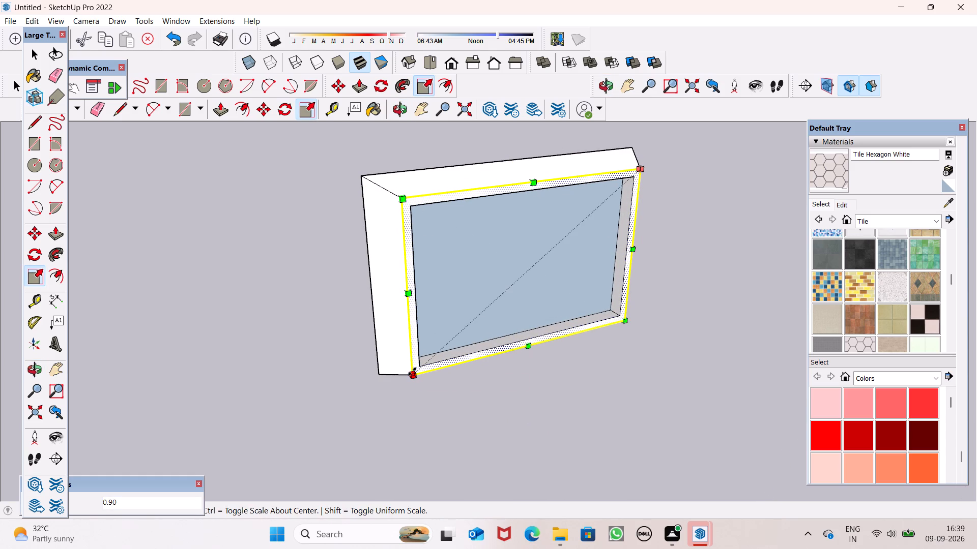
left_click_drag(412, 372, 425, 324)
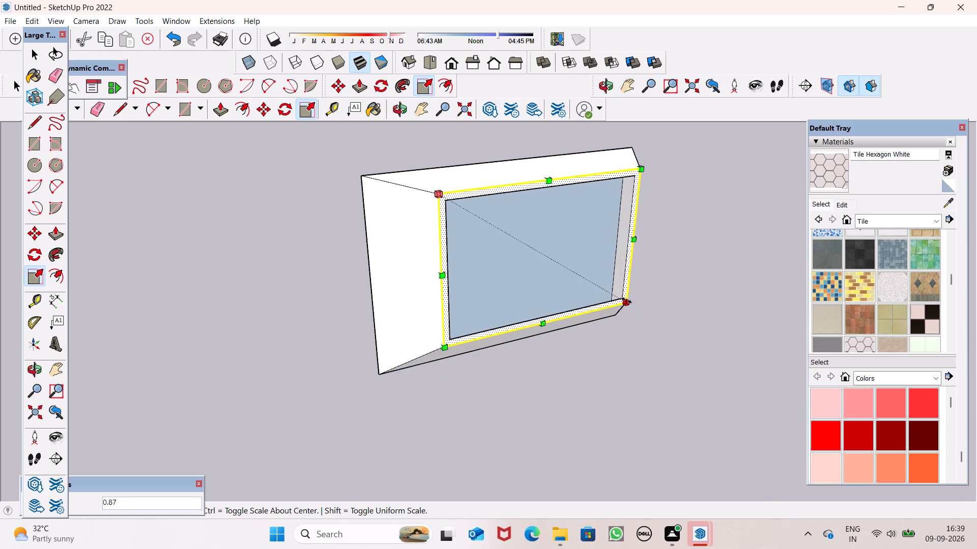
left_click_drag(627, 300, 607, 293)
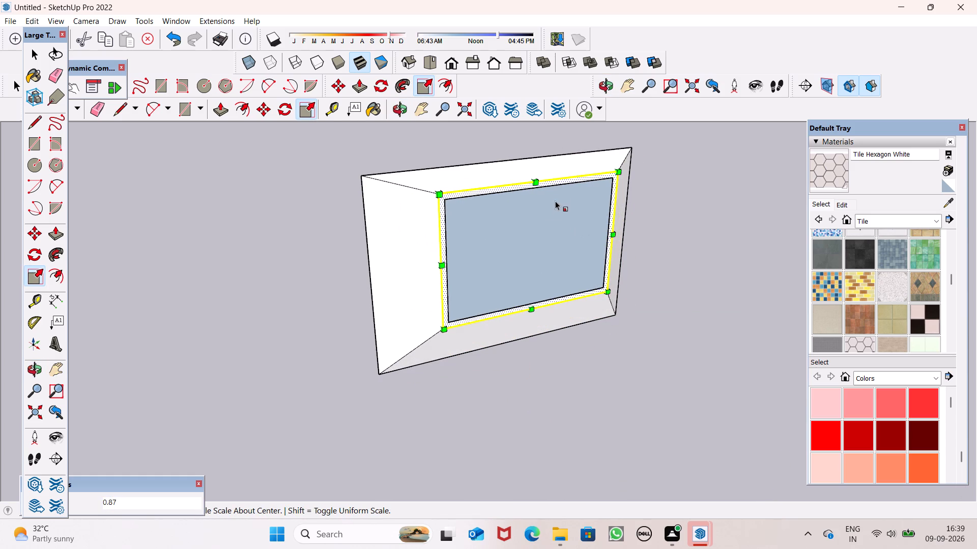
Scale the frame's front face inward by about 0.86 from its top edge and 0.74 from its bottom edge, and adjust both side edges to centre it.
left_click_drag(535, 179, 535, 201)
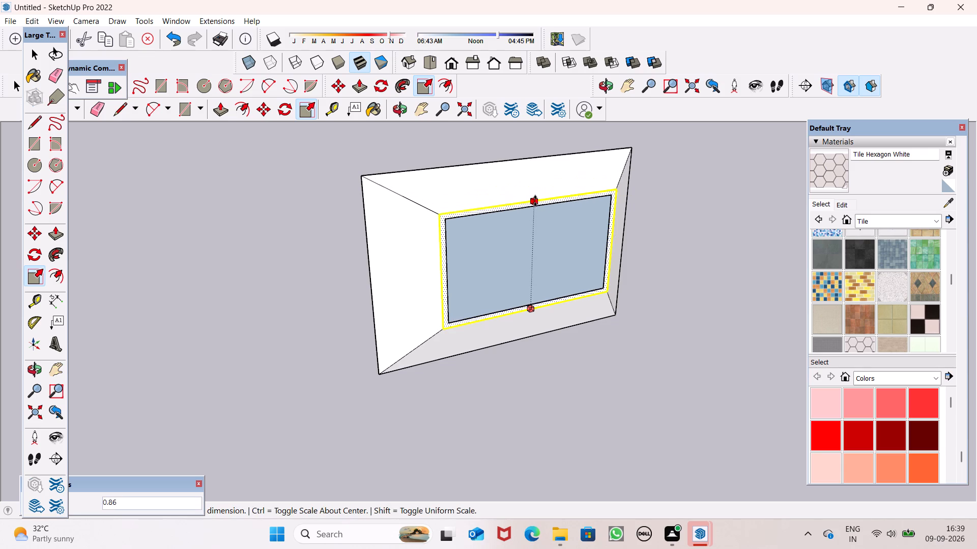
left_click_drag(535, 201, 536, 201)
left_click_drag(530, 313, 523, 285)
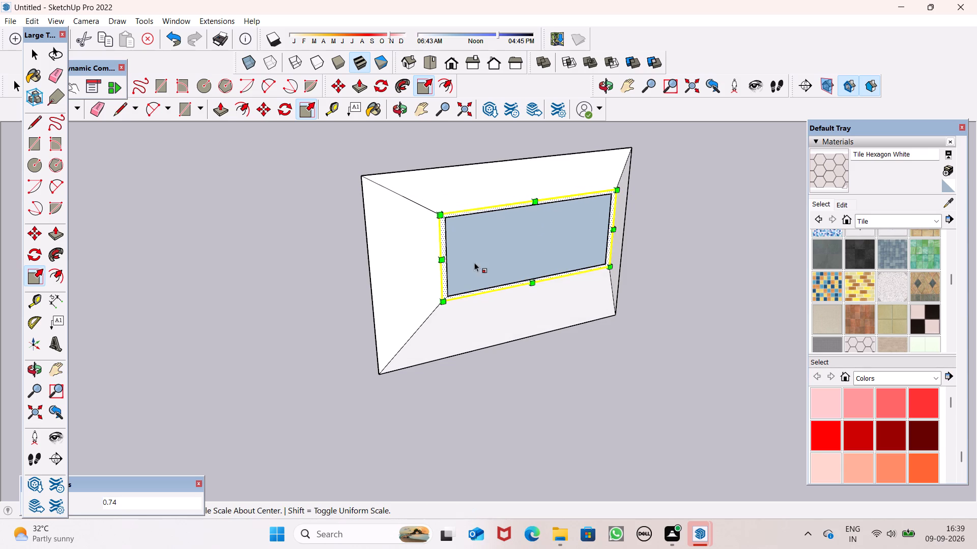
left_click_drag(441, 260, 415, 249)
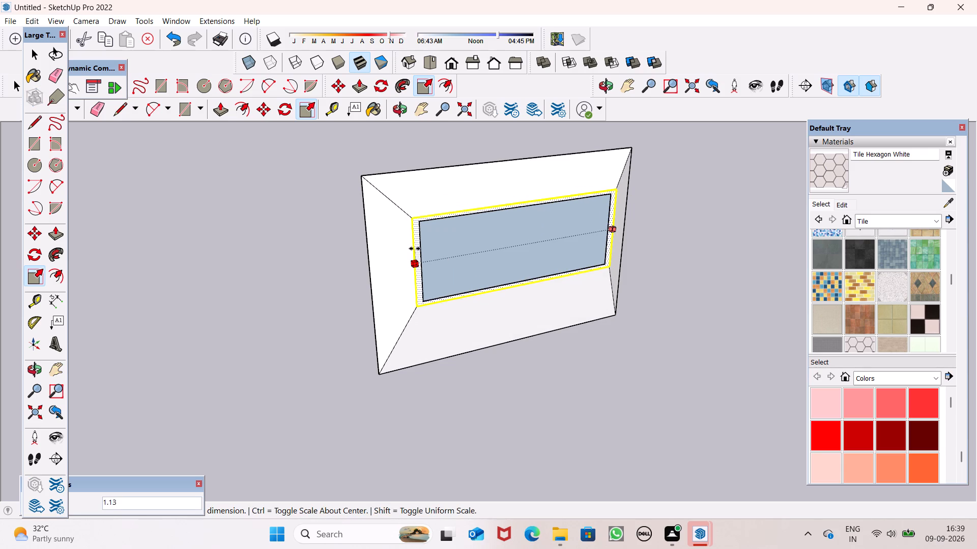
left_click_drag(415, 249, 415, 244)
left_click_drag(609, 228, 592, 233)
left_click_drag(415, 262, 428, 261)
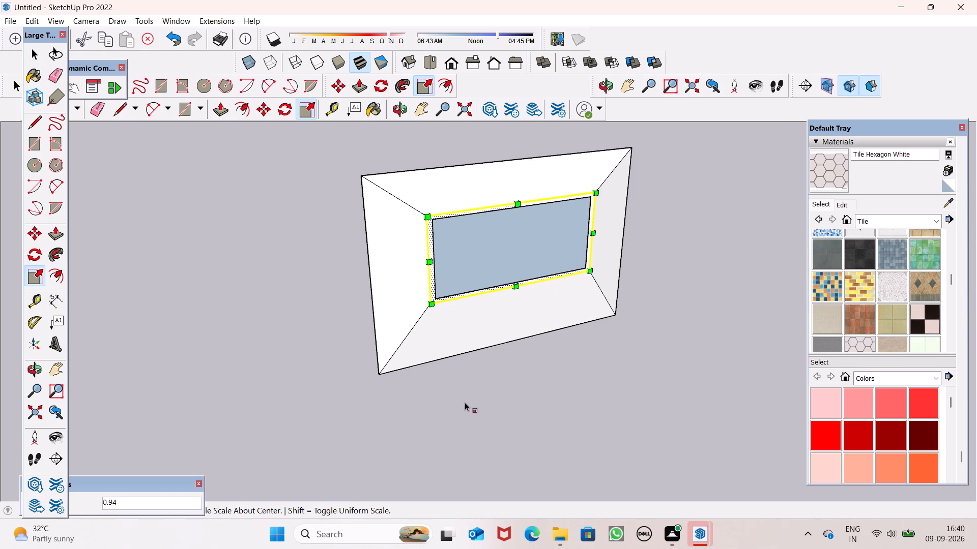
middle_click_drag(476, 422, 672, 514)
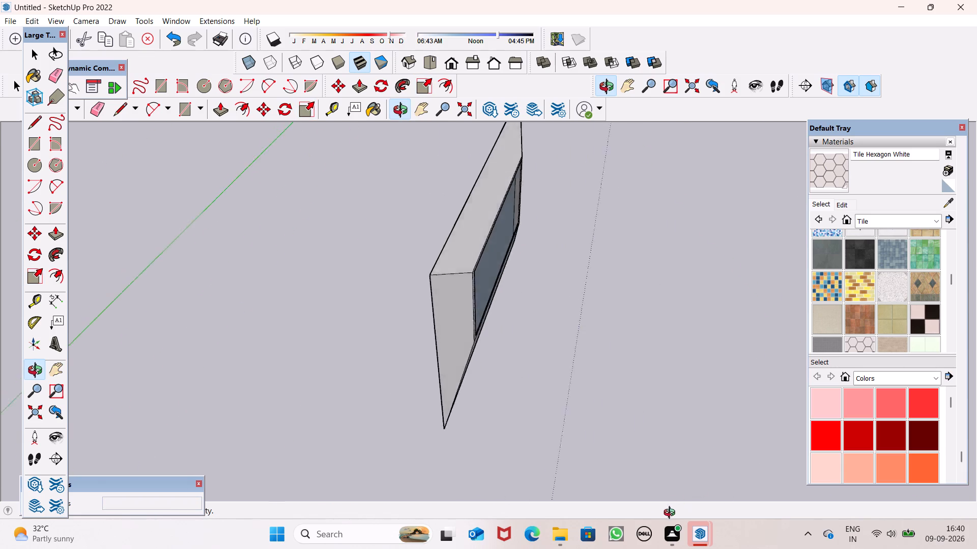
middle_click_drag(672, 514, 384, 481)
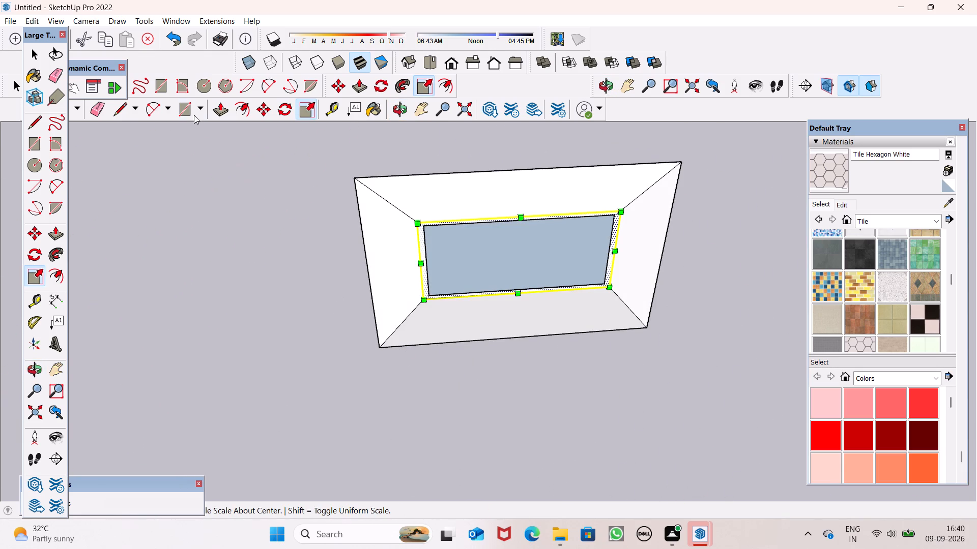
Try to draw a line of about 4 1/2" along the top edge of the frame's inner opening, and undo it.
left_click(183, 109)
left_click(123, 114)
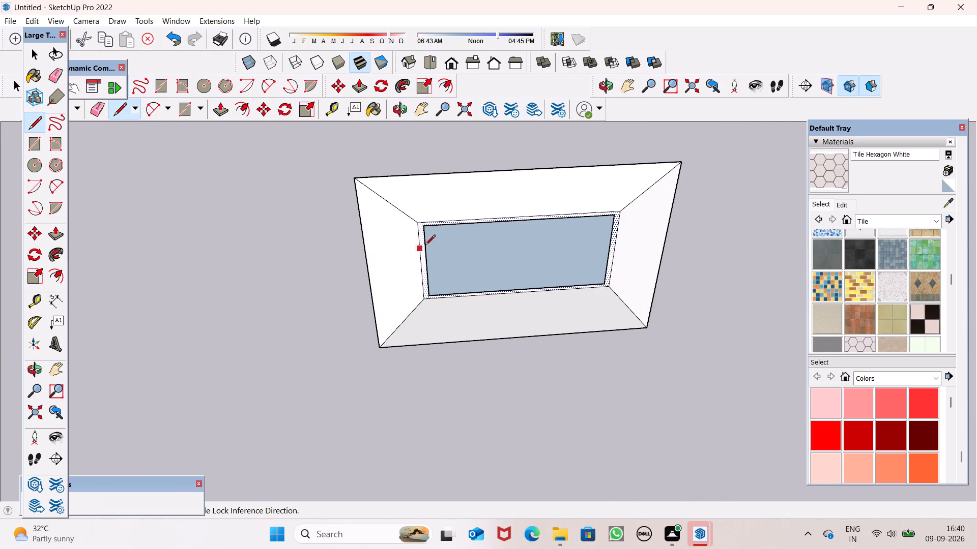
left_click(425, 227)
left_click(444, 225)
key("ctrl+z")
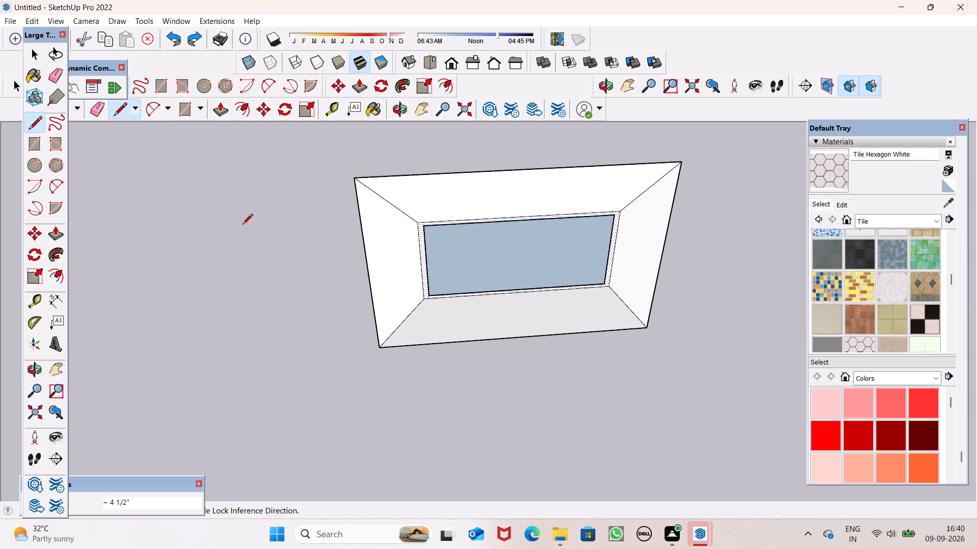
Draw a line about 2 3/16" long over the inner opening's side edge at its upper corner to close the opening with a face.
left_click(426, 229)
left_click(426, 234)
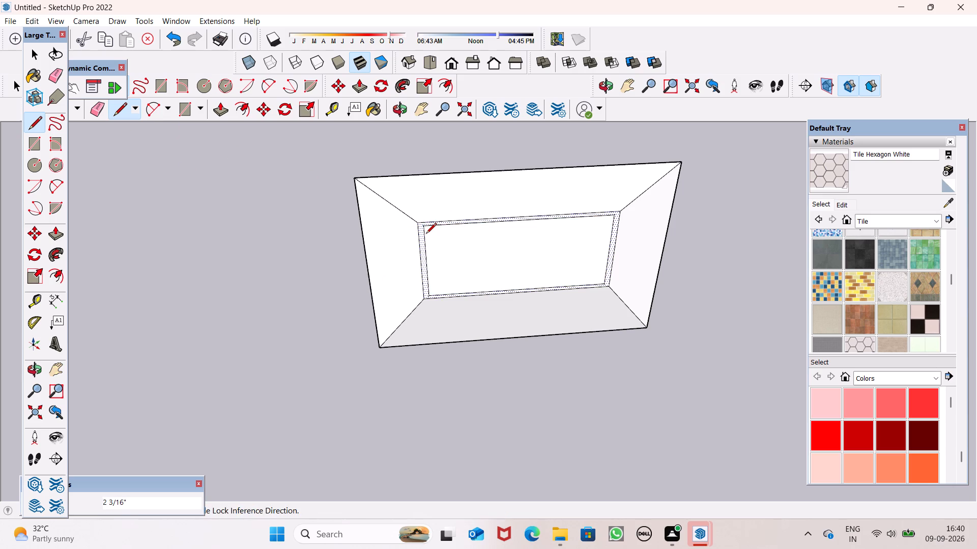
key("space")
scroll(513, 301, "down", 4)
left_click(588, 410)
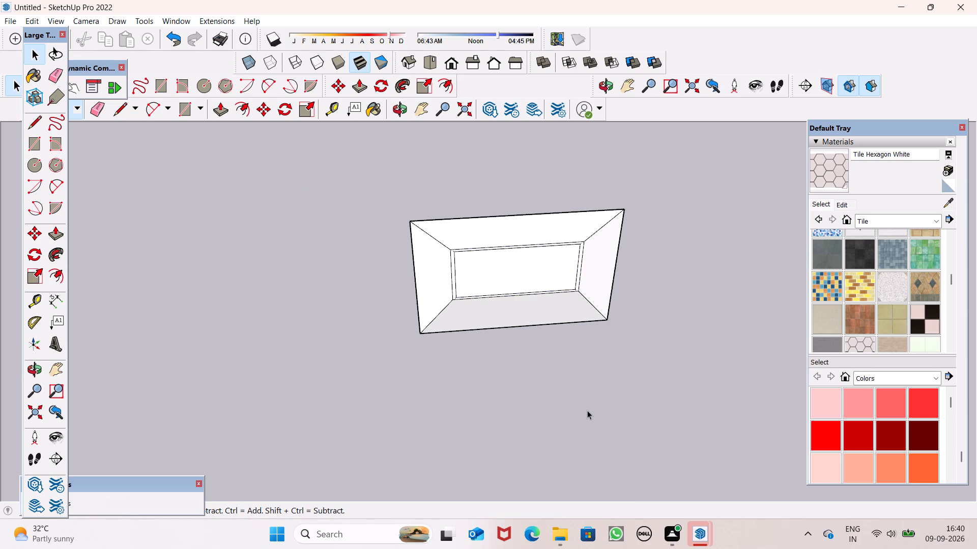
Push/Pull the border face on the panel's wide, opposite side outward slightly to form a raised rim around the inner face.
middle_click_drag(593, 416, 976, 438)
scroll(459, 356, "up", 2)
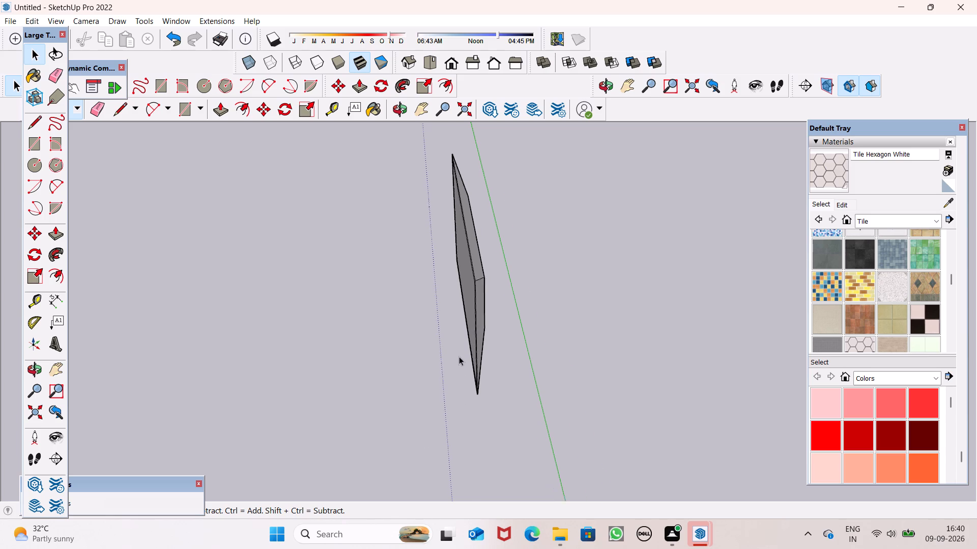
scroll(459, 356, "up", 5)
middle_click_drag(501, 403, 744, 370)
scroll(499, 349, "up", 3)
middle_click_drag(539, 395, 570, 410)
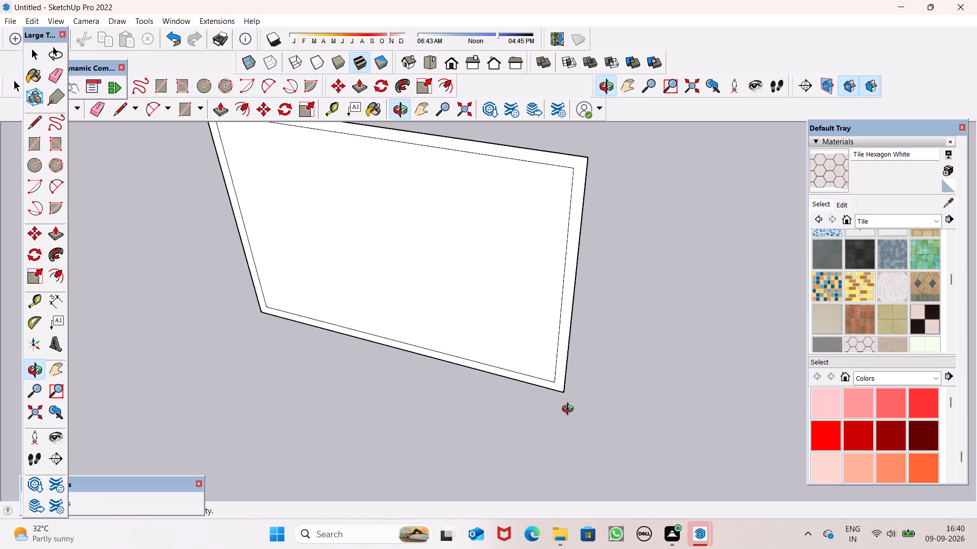
middle_click_drag(570, 410, 586, 411)
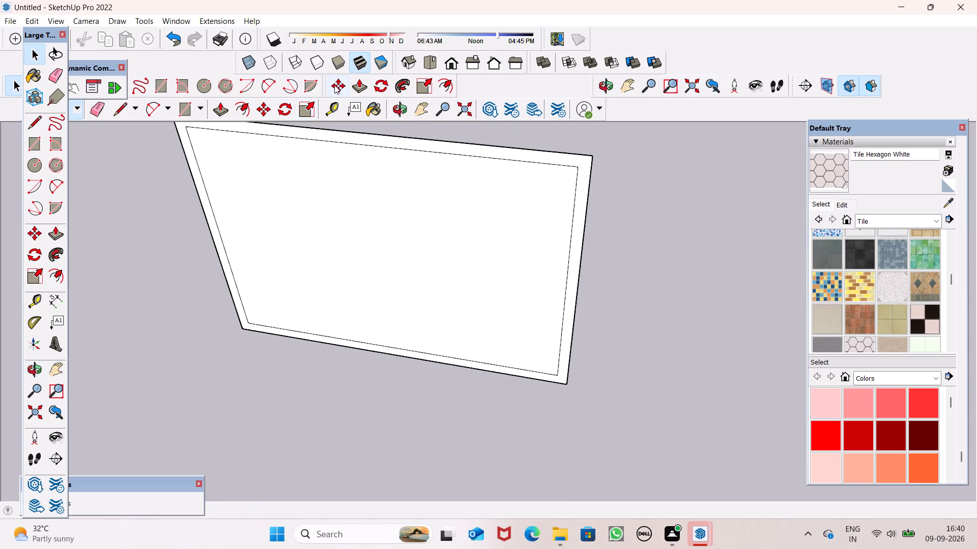
left_click(356, 85)
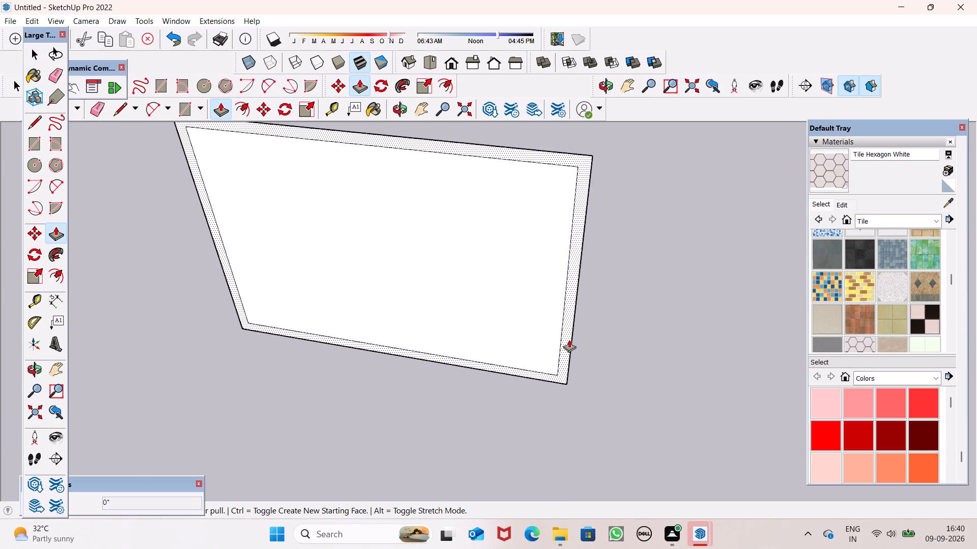
left_click_drag(569, 340, 569, 345)
key("space")
scroll(635, 388, "down", 2)
middle_click_drag(631, 393, 630, 393)
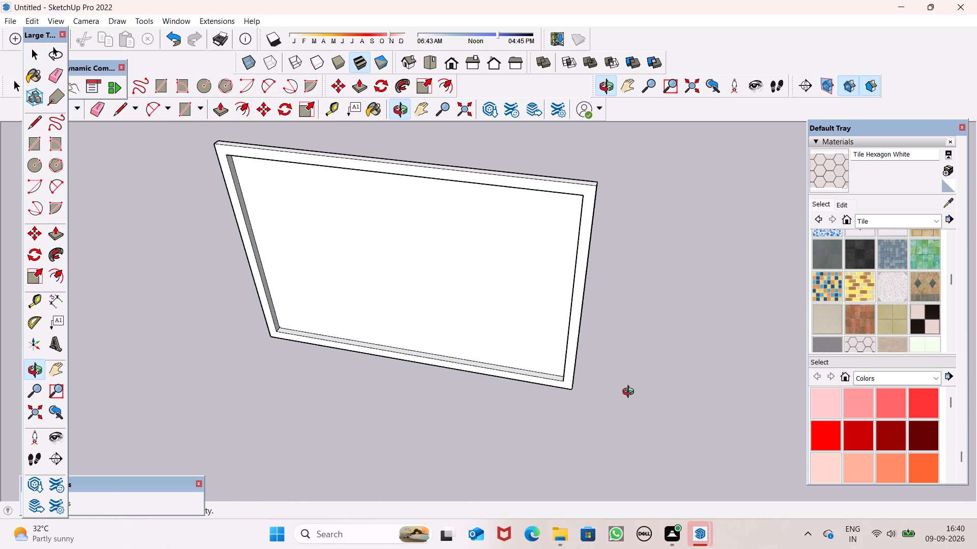
middle_click_drag(630, 393, 309, 335)
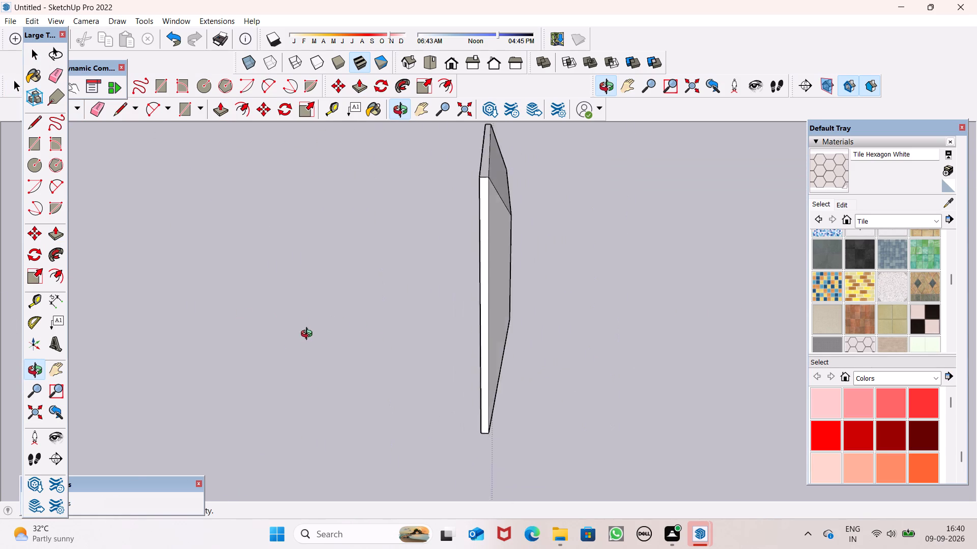
middle_click_drag(309, 335, 613, 323)
scroll(576, 354, "down", 3)
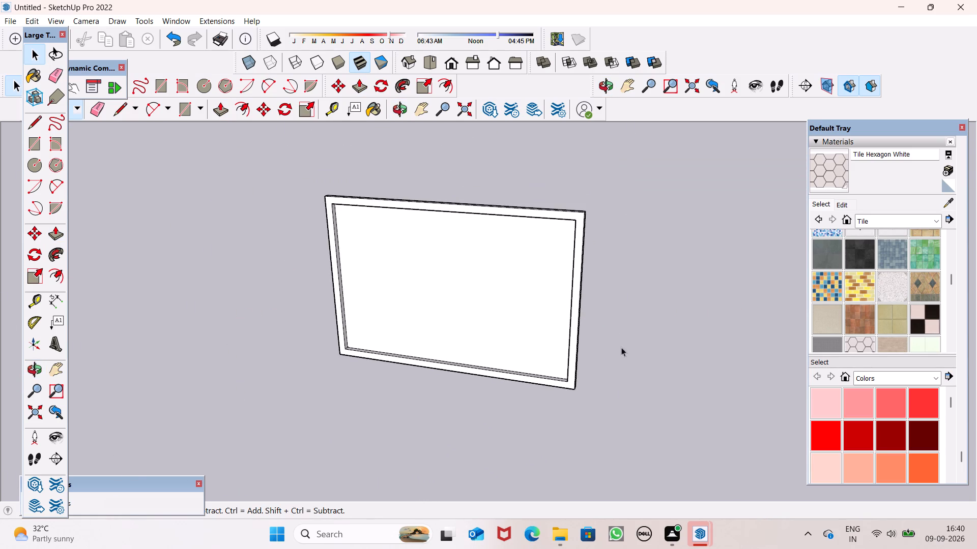
Select all connected geometry of the tapered framed panel and make it a group.
middle_click_drag(626, 374, 666, 359)
triple_click(393, 287)
left_click(393, 287)
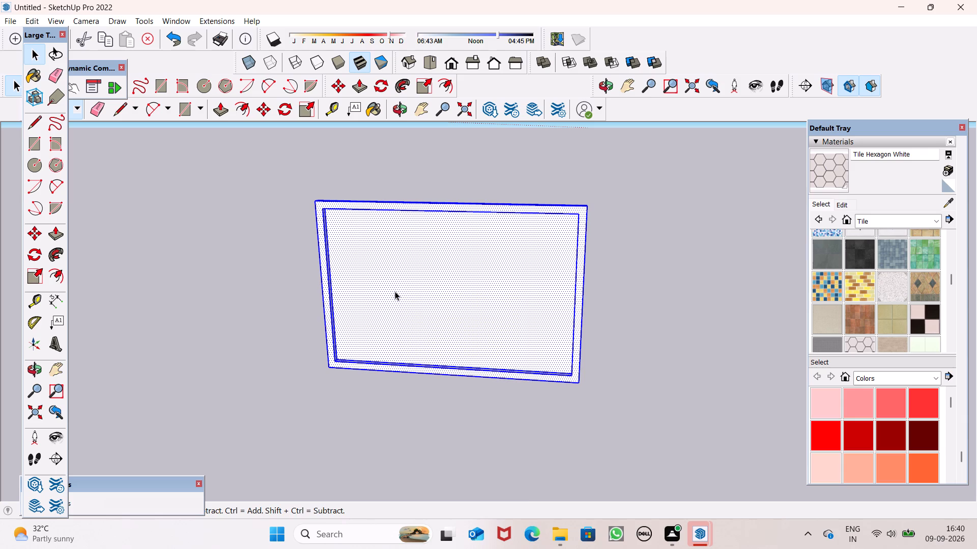
right_click(395, 291)
left_click(441, 399)
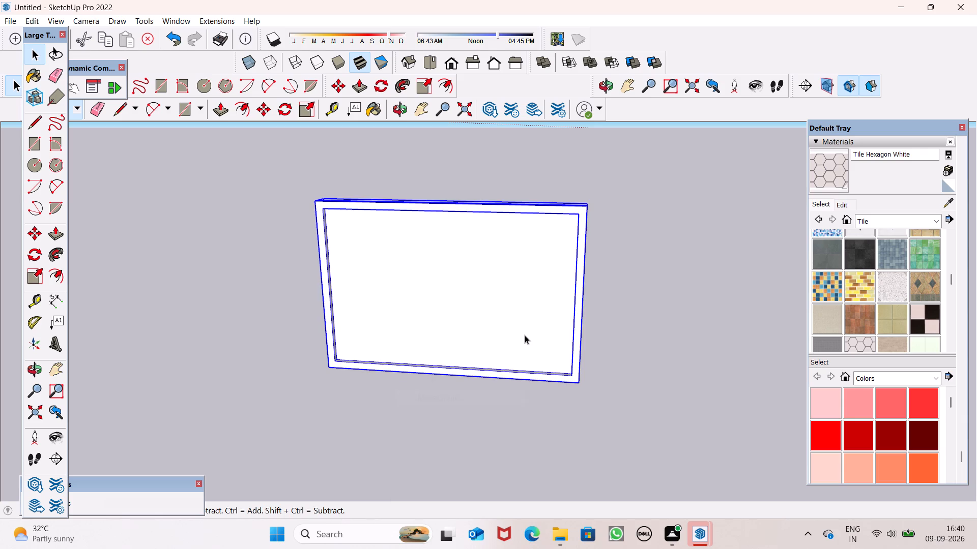
Move the framed panel group by its lower corner onto the hexagon-tiled back panel of the TV unit.
scroll(528, 332, "down", 9)
key("m")
key("Return")
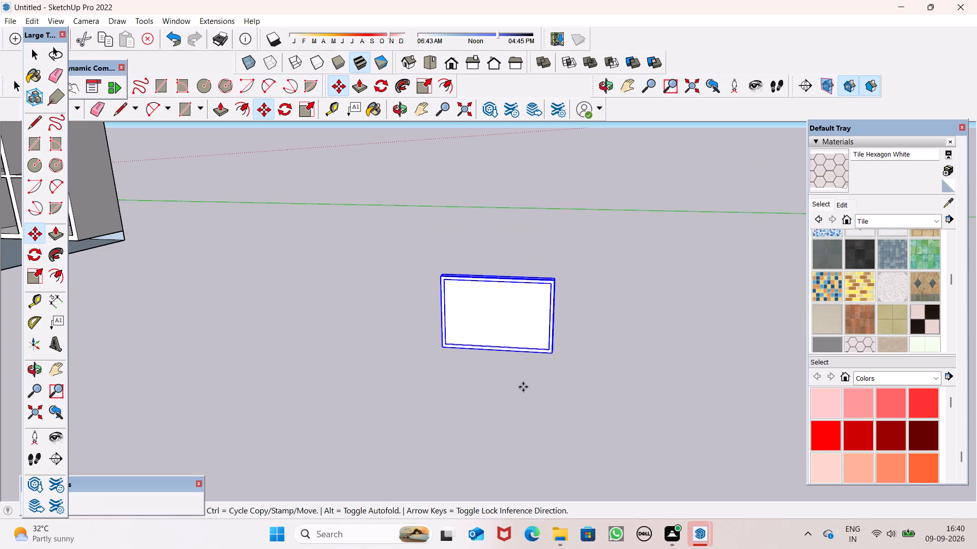
scroll(536, 359, "down", 7)
scroll(316, 265, "down", 3)
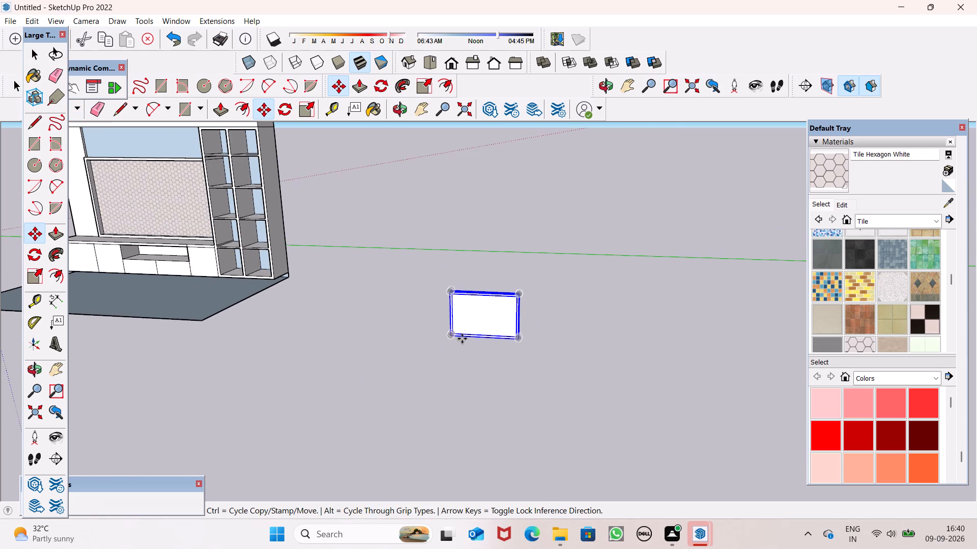
left_click_drag(452, 336, 108, 224)
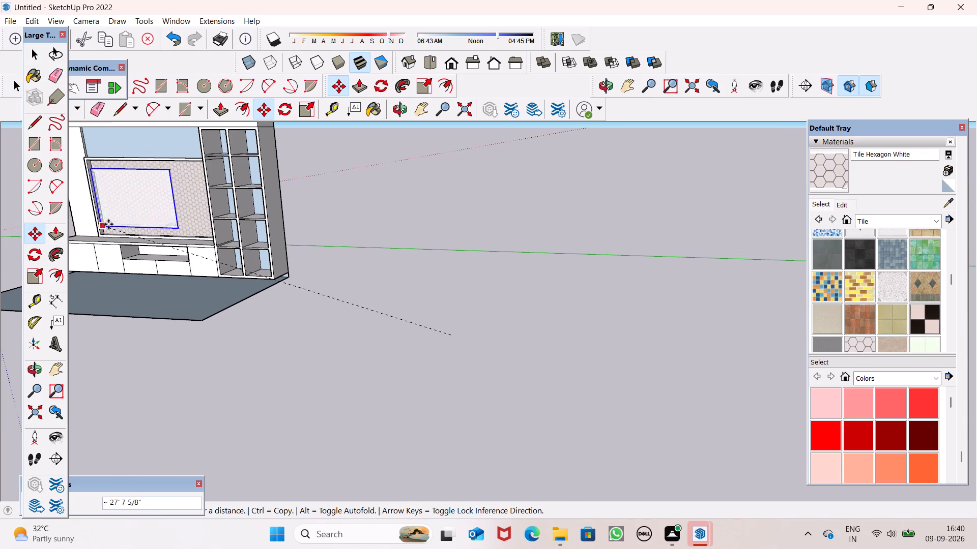
left_click_drag(108, 224, 120, 232)
Move the framed panel group back along the red axis, closer to the tiled back panel.
scroll(165, 190, "up", 6)
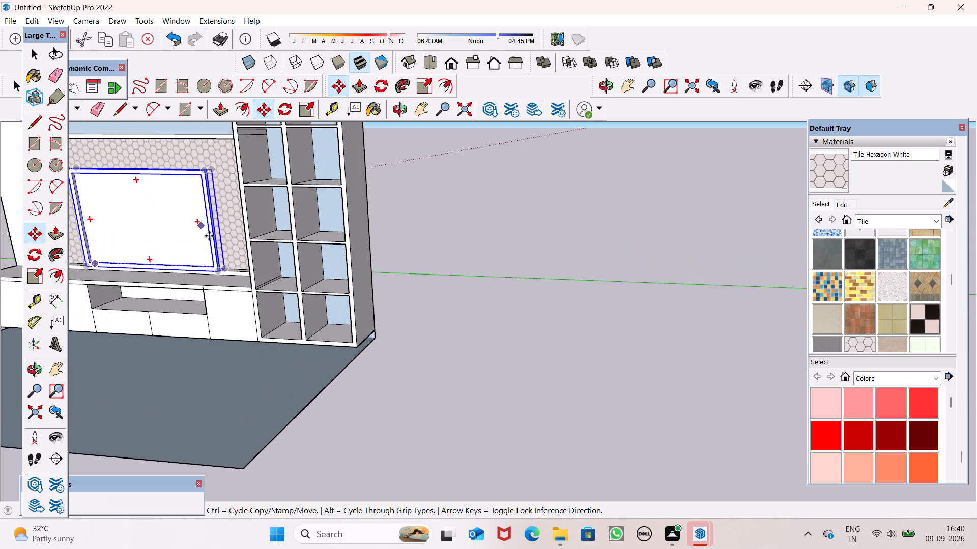
scroll(209, 236, "up", 6)
middle_click_drag(266, 259, 200, 354)
scroll(208, 196, "down", 7)
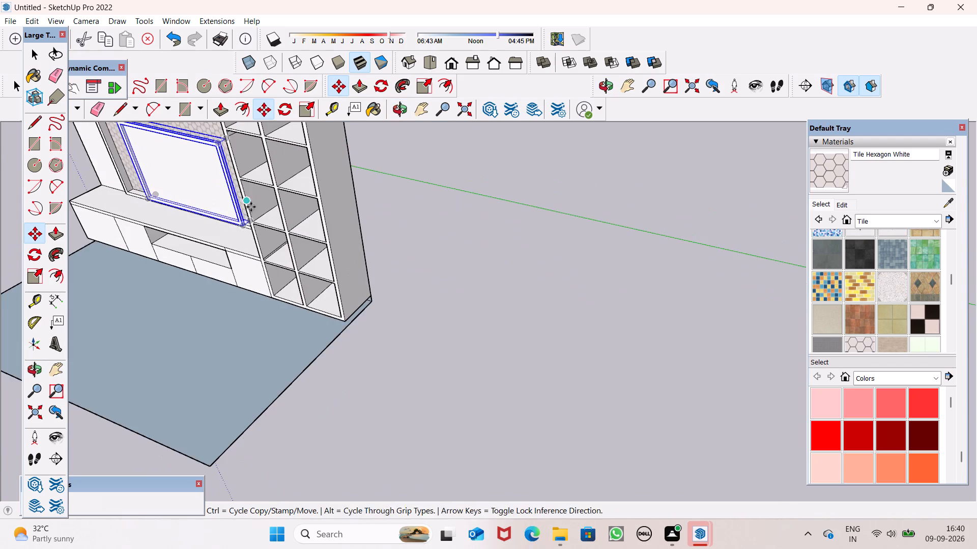
middle_click_drag(251, 226, 390, 292)
scroll(58, 199, "down", 20)
scroll(58, 199, "down", 2)
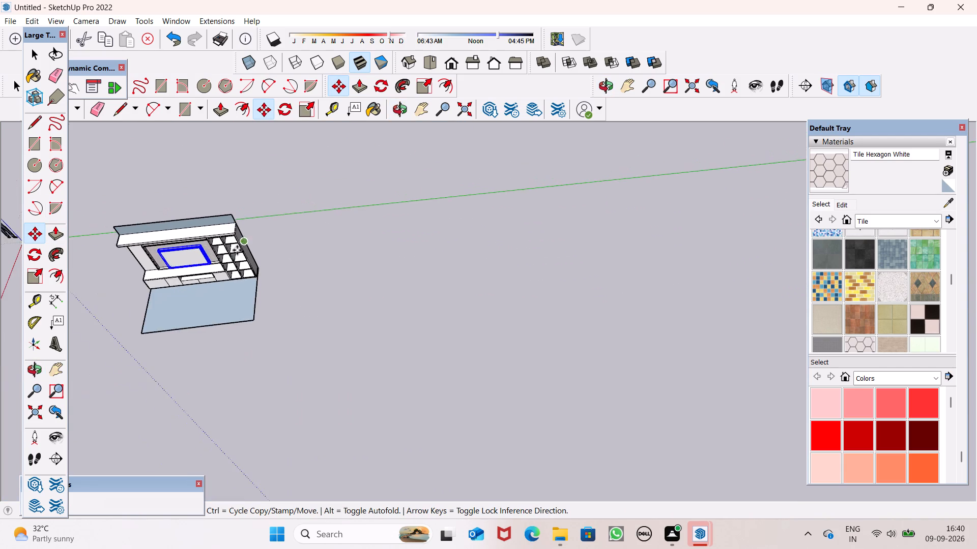
scroll(96, 268, "up", 20)
scroll(96, 268, "up", 3)
middle_click_drag(204, 293, 334, 319)
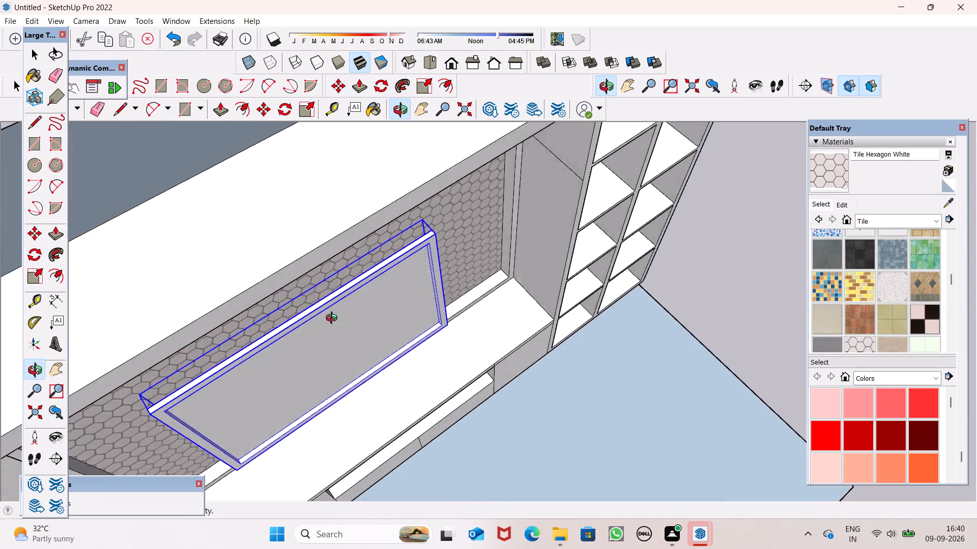
middle_click_drag(334, 319, 351, 306)
scroll(369, 208, "down", 11)
middle_click_drag(330, 337, 468, 318)
scroll(360, 332, "down", 5)
scroll(353, 424, "up", 7)
scroll(320, 312, "up", 7)
middle_click_drag(344, 349, 344, 320)
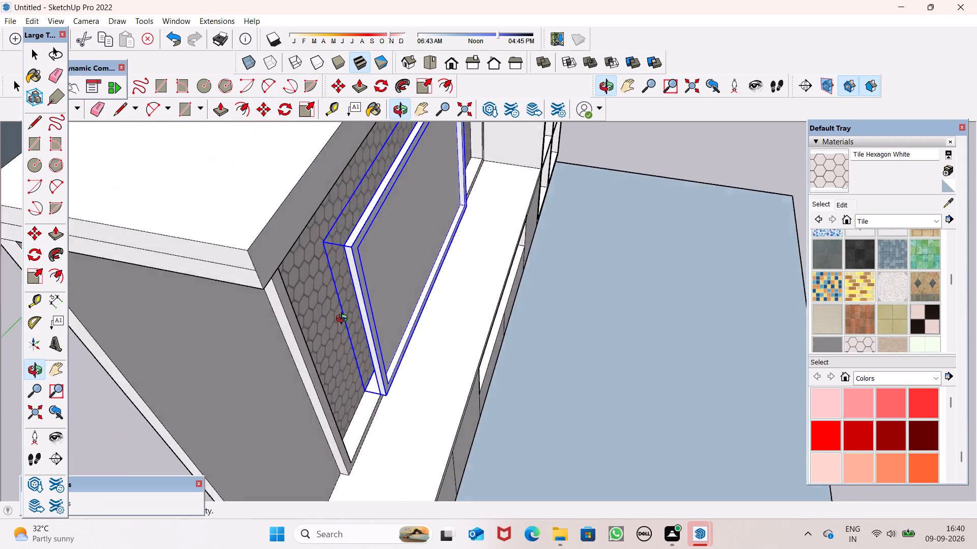
middle_click_drag(344, 320, 403, 237)
scroll(401, 241, "up", 1)
scroll(403, 352, "up", 6)
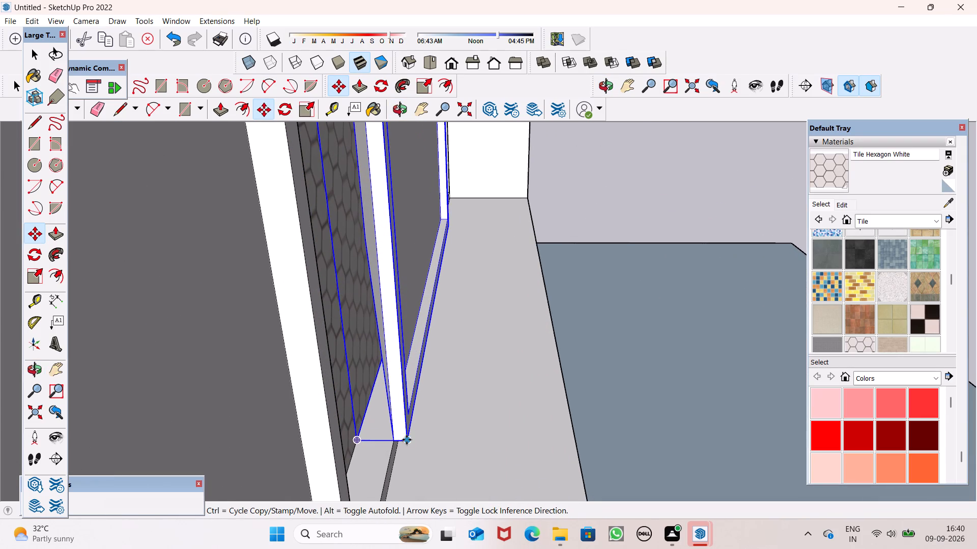
left_click_drag(407, 439, 378, 436)
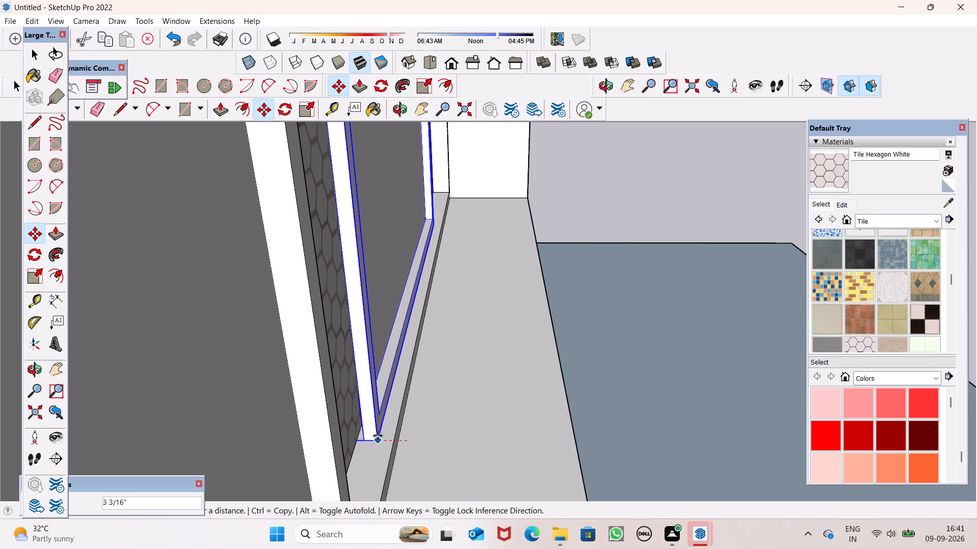
left_click_drag(378, 436, 369, 438)
Move the framed panel group about 1 3/8" forward from the tiled back panel along the red axis.
scroll(407, 399, "down", 5)
middle_click_drag(423, 426, 423, 436)
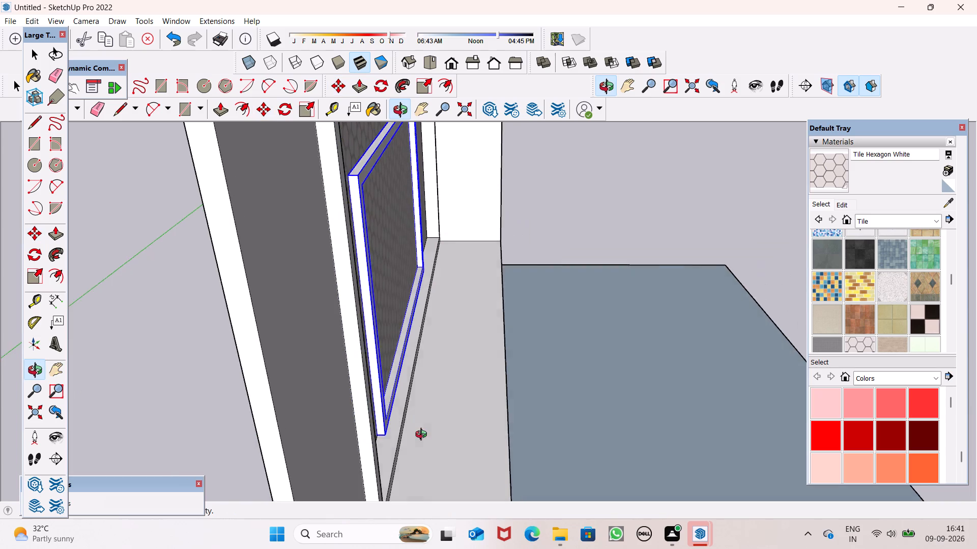
middle_click_drag(423, 436, 407, 437)
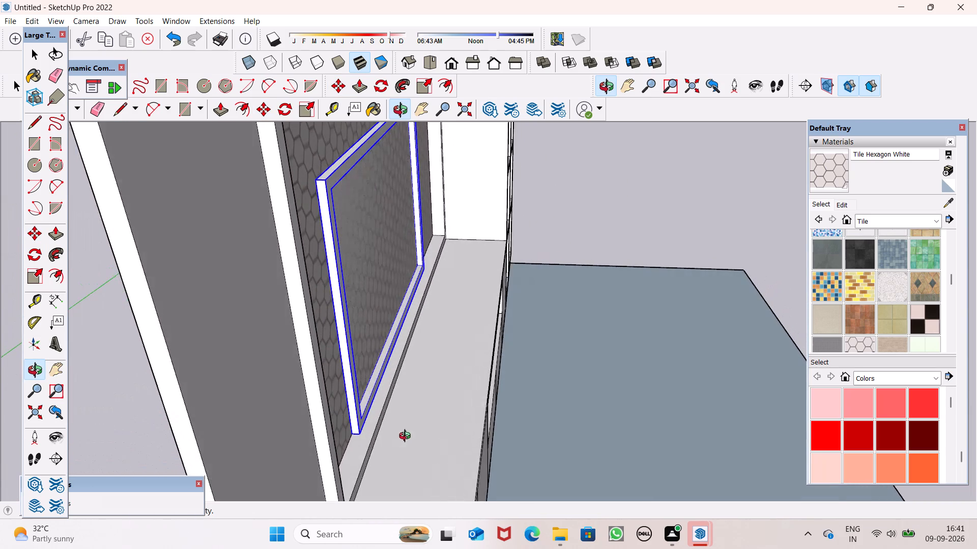
middle_click_drag(407, 437, 408, 437)
scroll(357, 440, "up", 6)
middle_click_drag(353, 436, 371, 436)
scroll(376, 440, "up", 4)
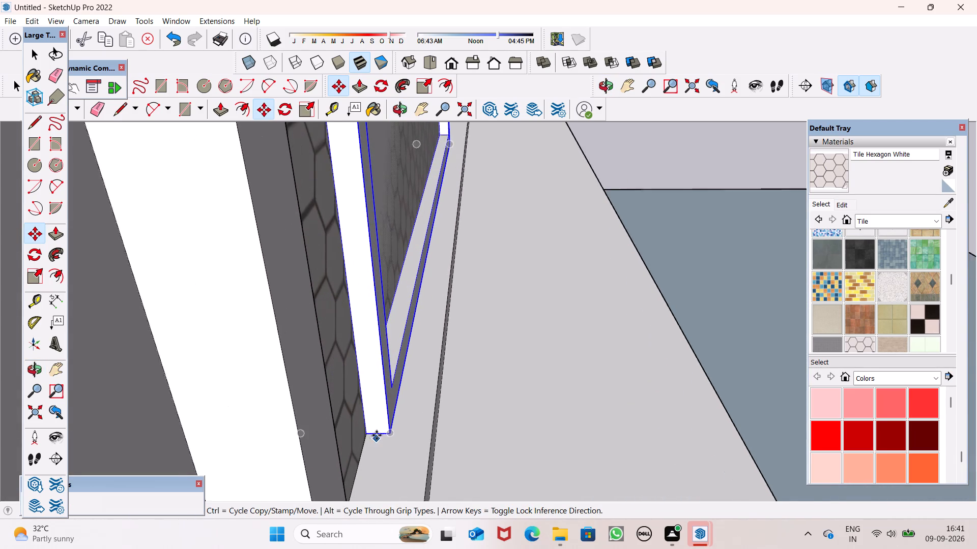
scroll(377, 435, "up", 2)
left_click_drag(388, 429, 409, 431)
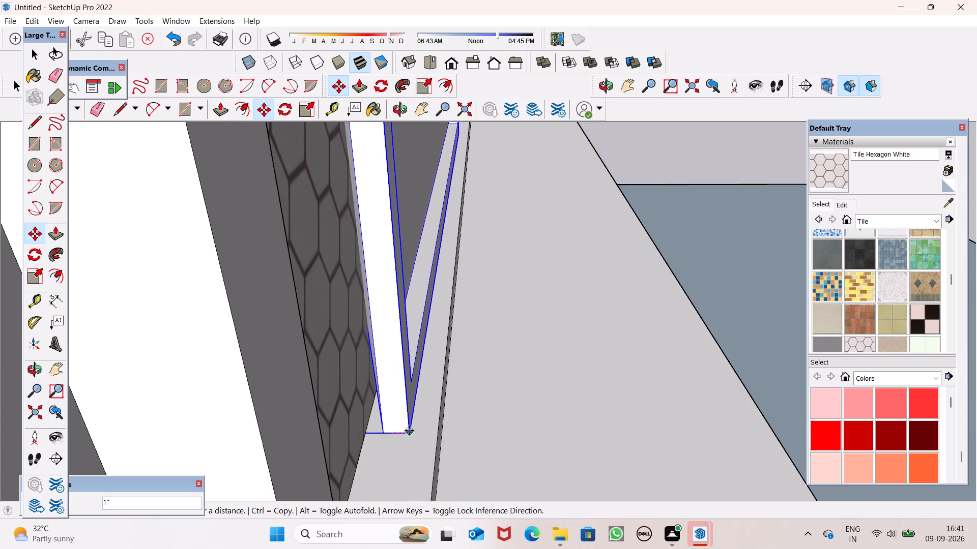
left_click_drag(409, 431, 417, 431)
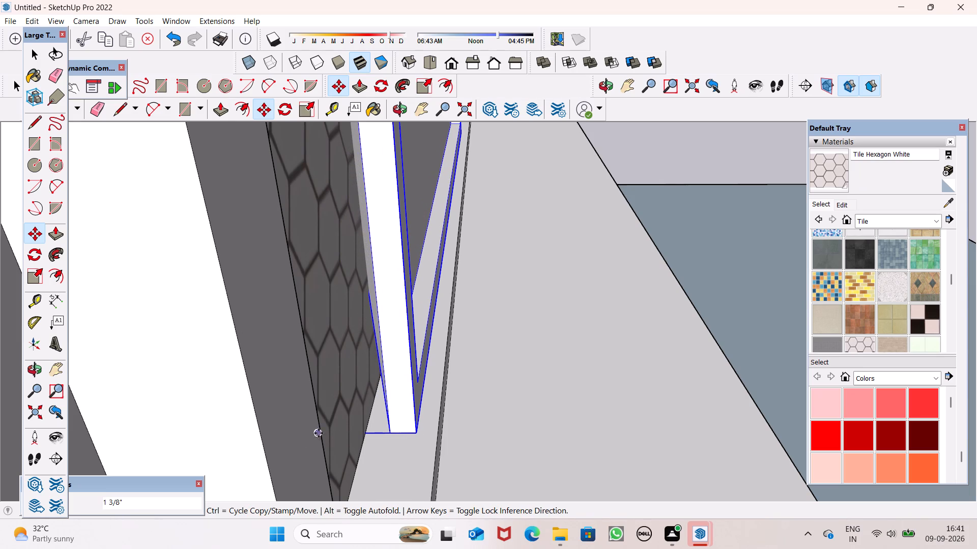
Move the framed panel group about 2 5/8" further forward from the tiled back panel along the red axis.
left_click_drag(319, 433, 363, 438)
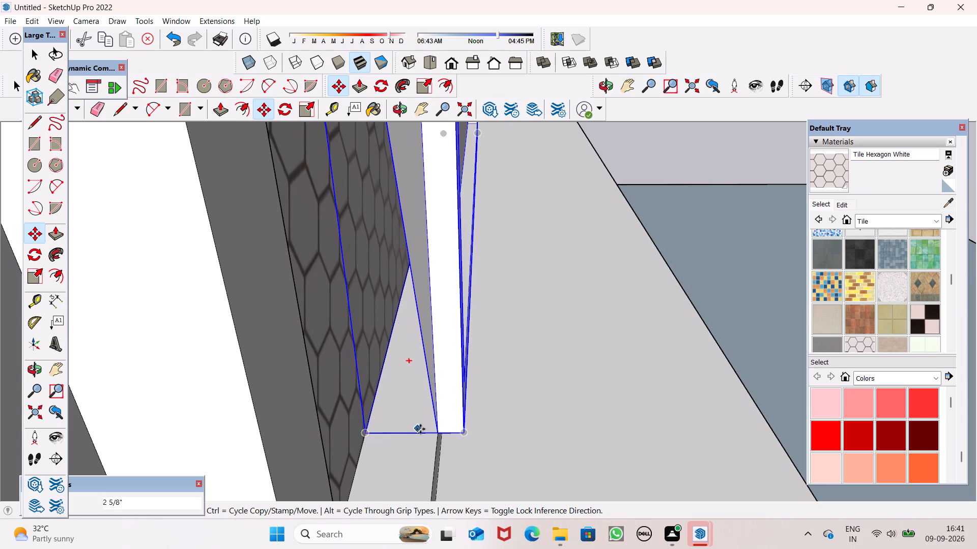
Move the framed panel group by its upper corner, raising it toward the middle of the hexagon-tiled back panel.
scroll(427, 430, "down", 3)
middle_click_drag(485, 452, 240, 355)
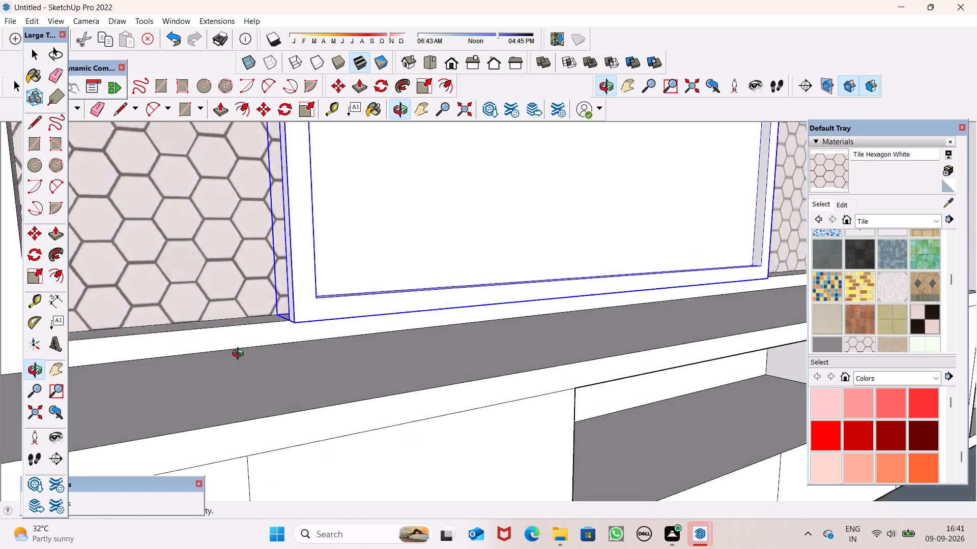
middle_click_drag(240, 355, 225, 335)
scroll(272, 323, "down", 6)
scroll(360, 337, "down", 7)
scroll(448, 342, "down", 5)
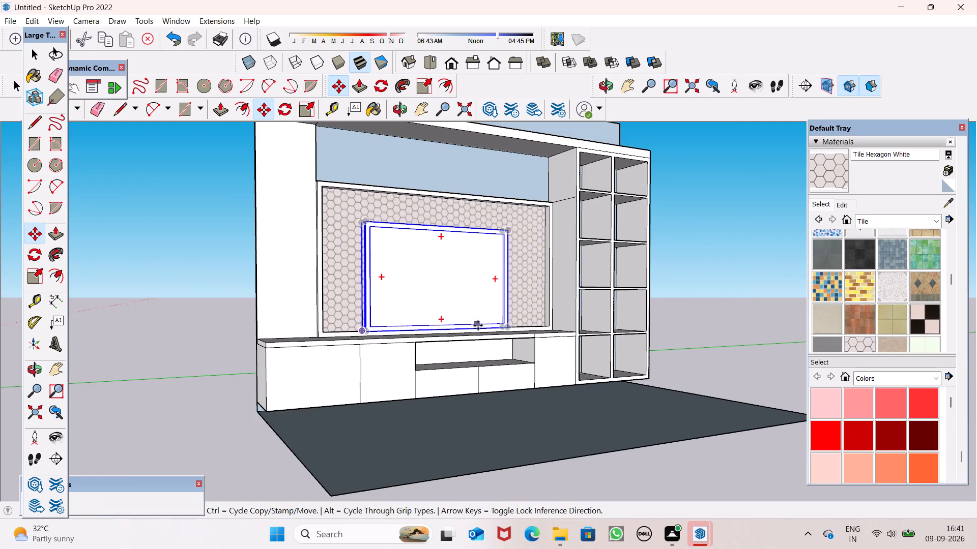
scroll(405, 230, "up", 6)
left_click_drag(348, 216, 338, 198)
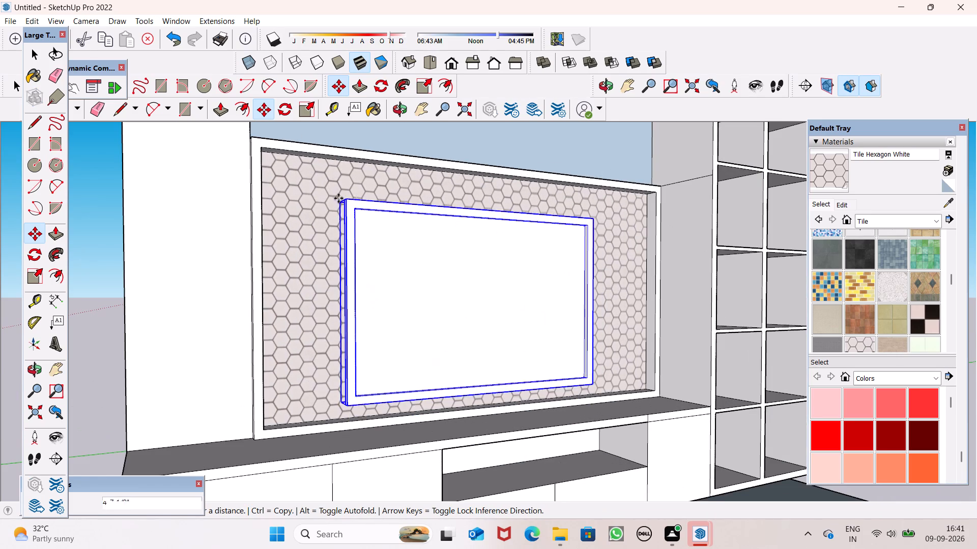
left_click_drag(338, 198, 336, 192)
Move the framed panel group by its lower corner about 7 3/16" outward, in front of the tiled back panel.
scroll(359, 241, "down", 4)
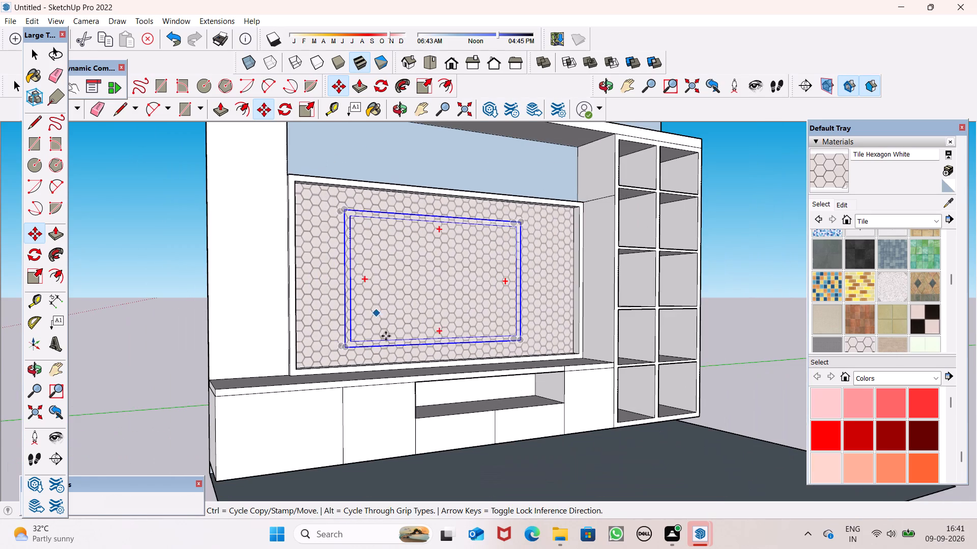
middle_click_drag(441, 376, 434, 356)
scroll(410, 327, "up", 1)
middle_click_drag(339, 303, 515, 392)
scroll(423, 319, "up", 7)
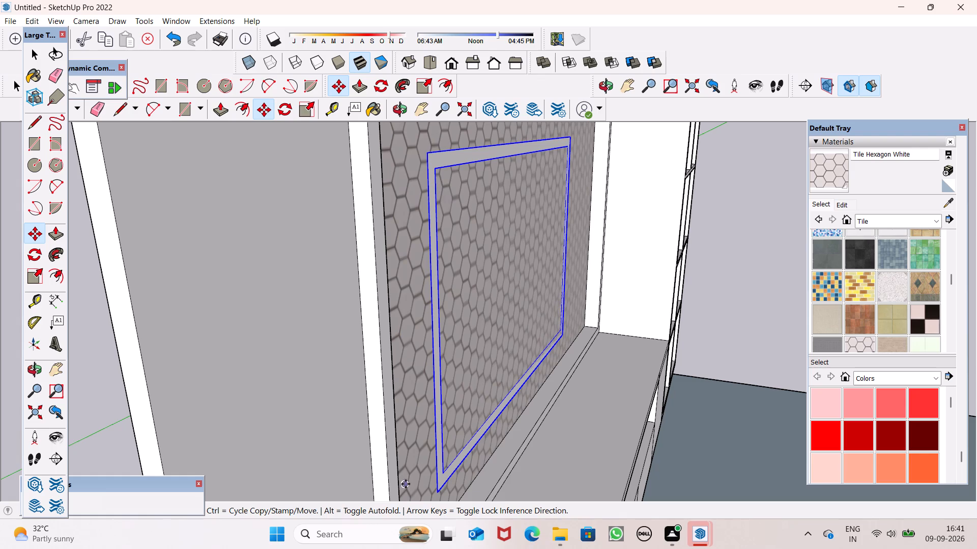
left_click_drag(406, 484, 442, 464)
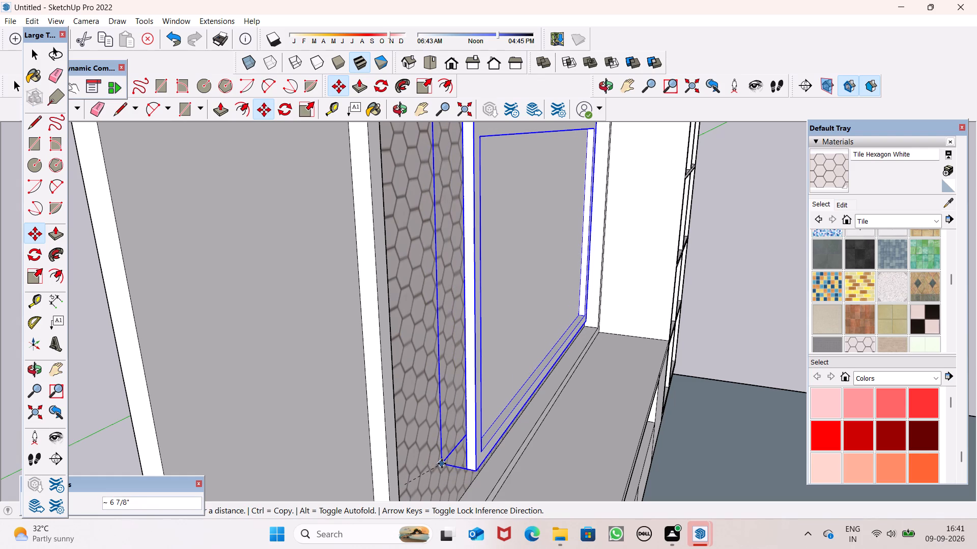
left_click_drag(442, 464, 438, 464)
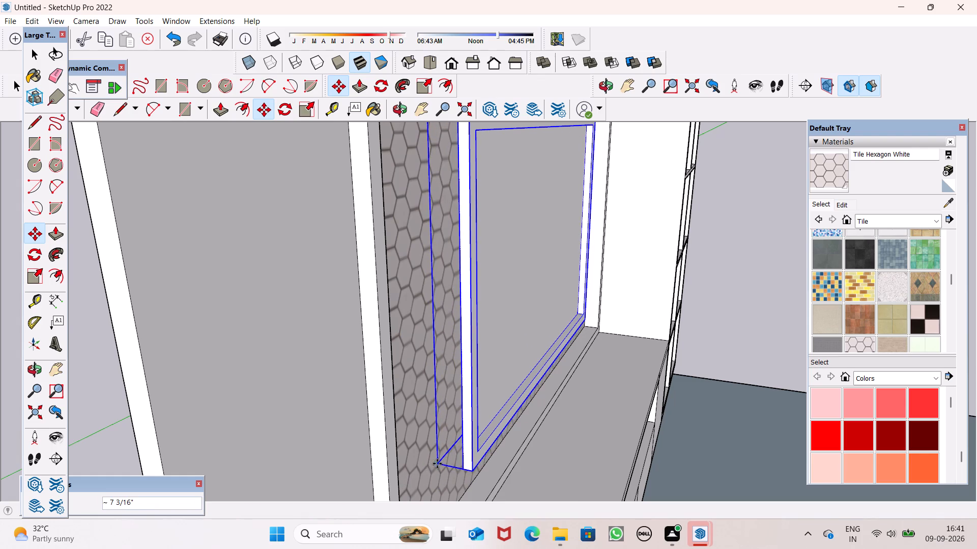
Lower the framed panel group slightly on the tiled back panel, moving it by its lower rear corner.
scroll(473, 443, "down", 7)
middle_click_drag(501, 433, 282, 404)
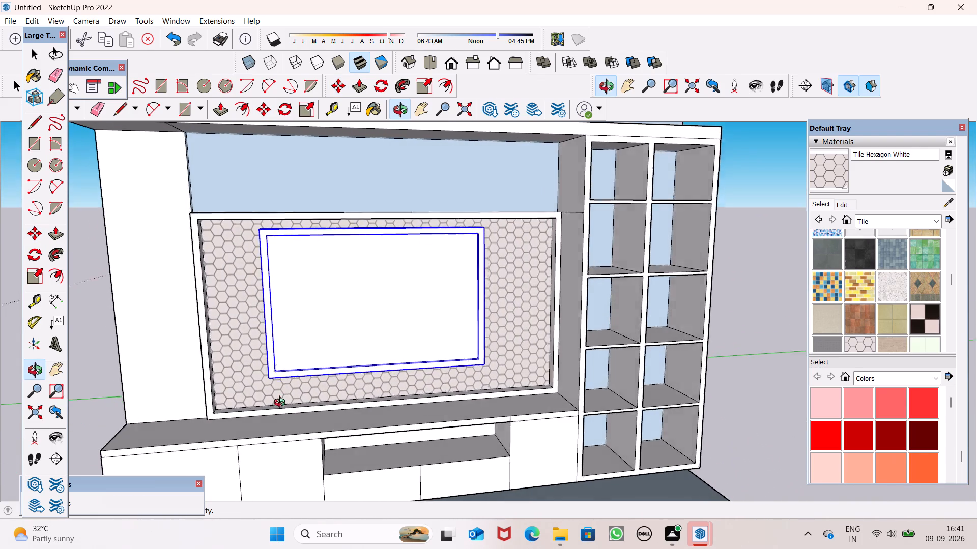
middle_click_drag(282, 404, 376, 415)
scroll(330, 430, "up", 5)
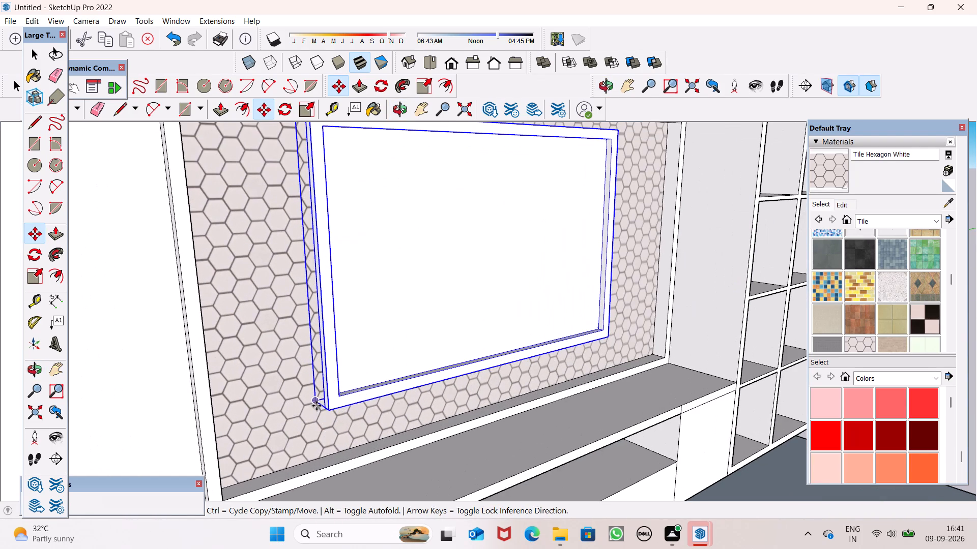
left_click_drag(315, 404, 313, 412)
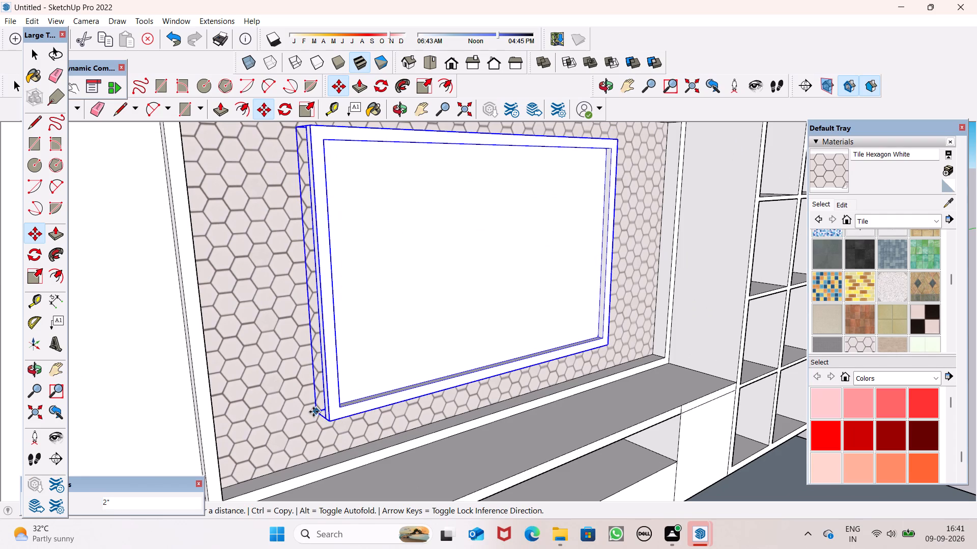
left_click_drag(313, 412, 313, 408)
Lower the framed panel group further toward the bottom edge of the tiled back panel, using its lower rear corner.
scroll(458, 388, "down", 5)
middle_click_drag(479, 408, 480, 408)
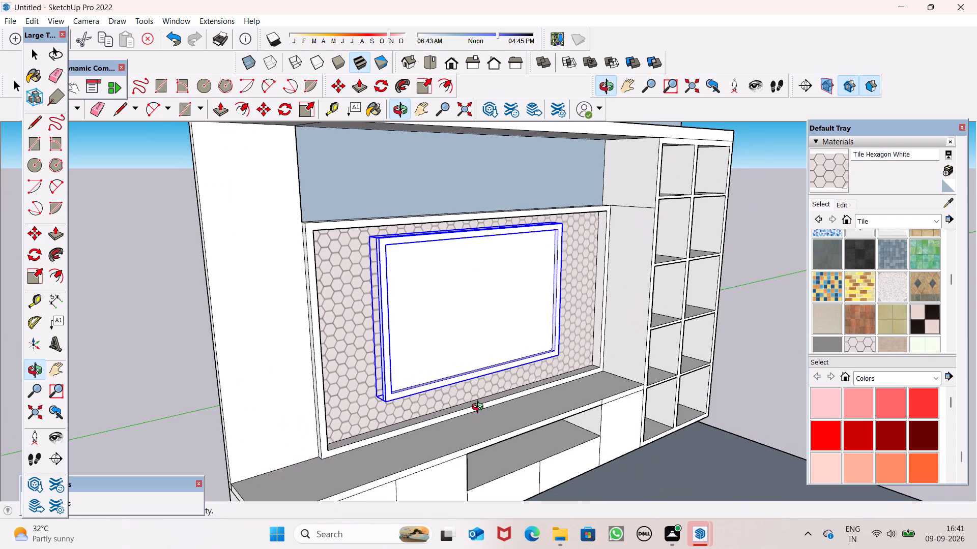
middle_click_drag(480, 408, 472, 279)
scroll(472, 279, "up", 1)
scroll(409, 325, "up", 7)
scroll(308, 351, "up", 6)
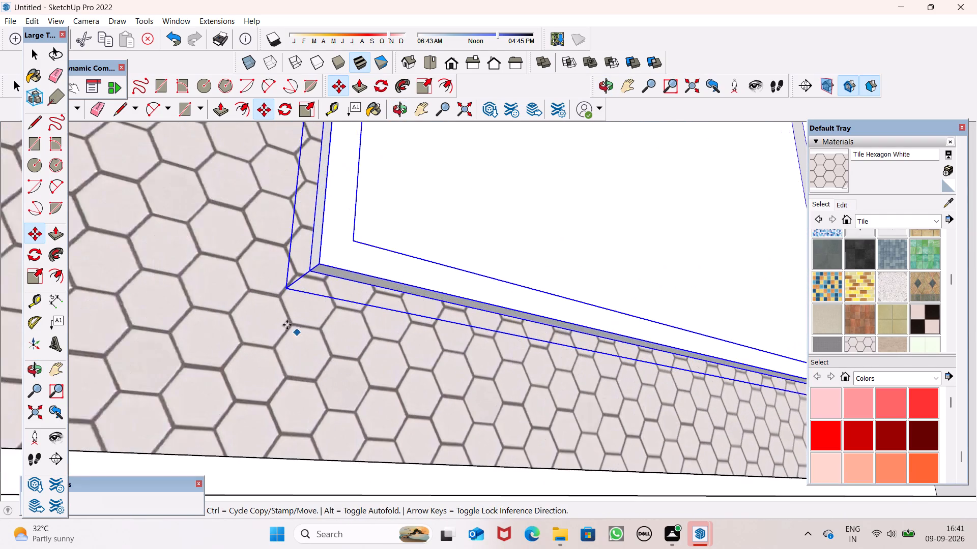
left_click_drag(285, 290, 279, 324)
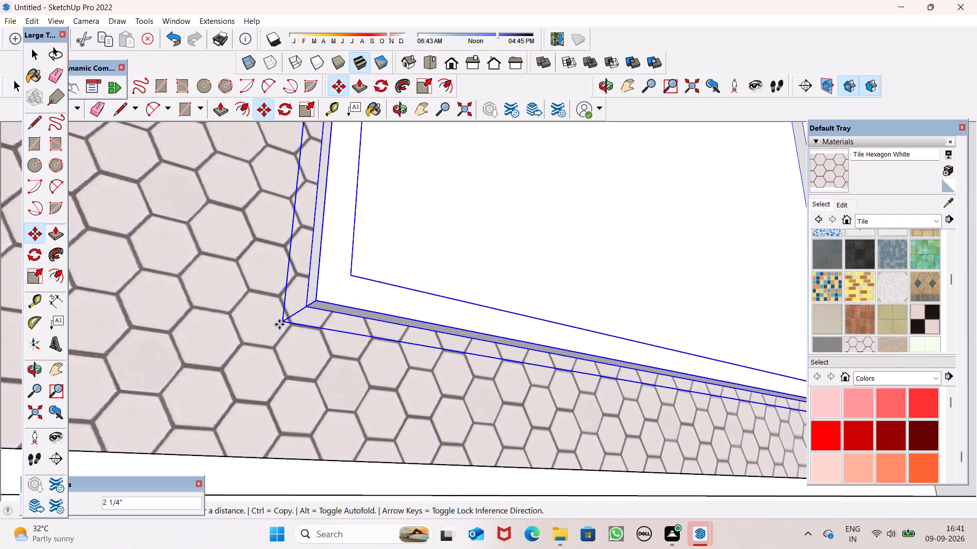
left_click_drag(279, 324, 279, 346)
Deselect the framed panel group and examine its placement on the tiles and the whole TV unit from several angles.
scroll(322, 302, "down", 10)
middle_click_drag(459, 347, 451, 391)
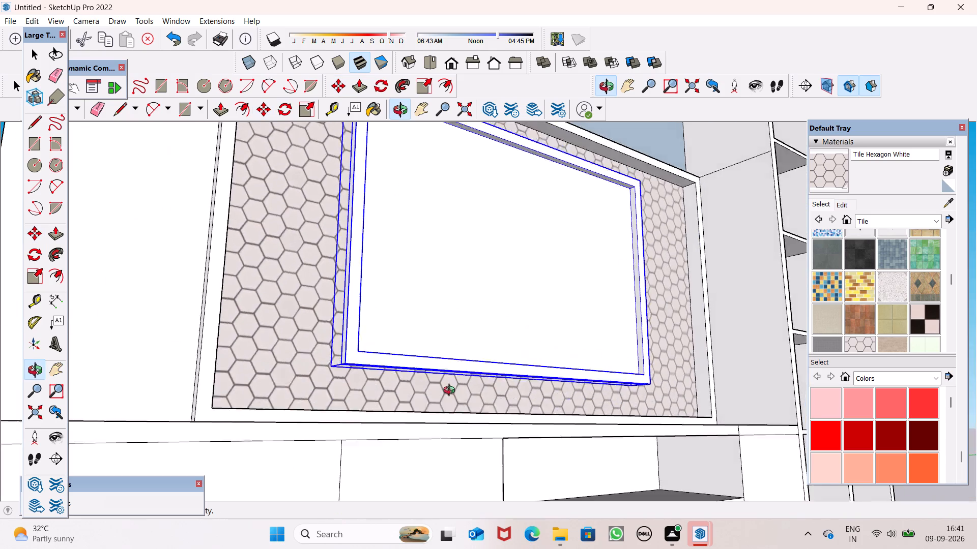
middle_click_drag(451, 391, 621, 476)
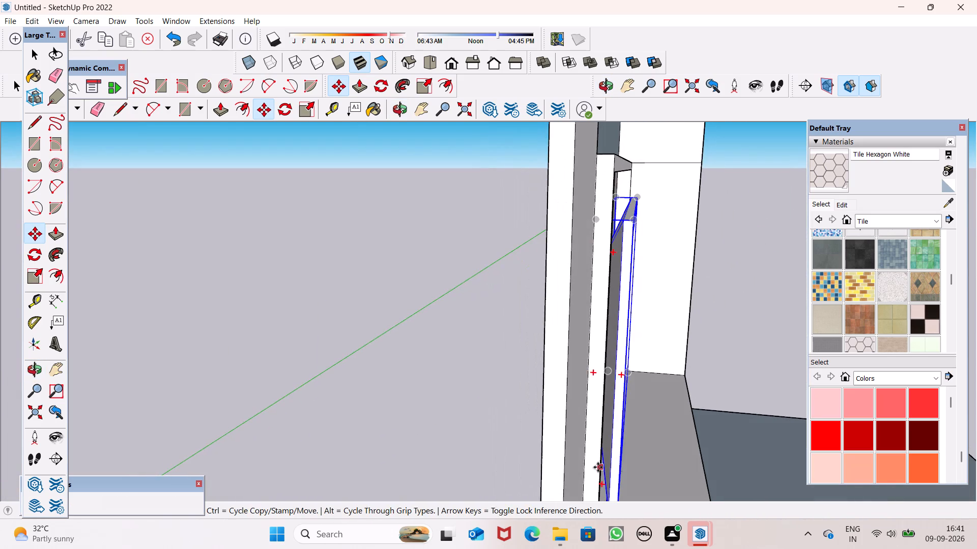
scroll(646, 413, "up", 5)
middle_click_drag(641, 411, 604, 443)
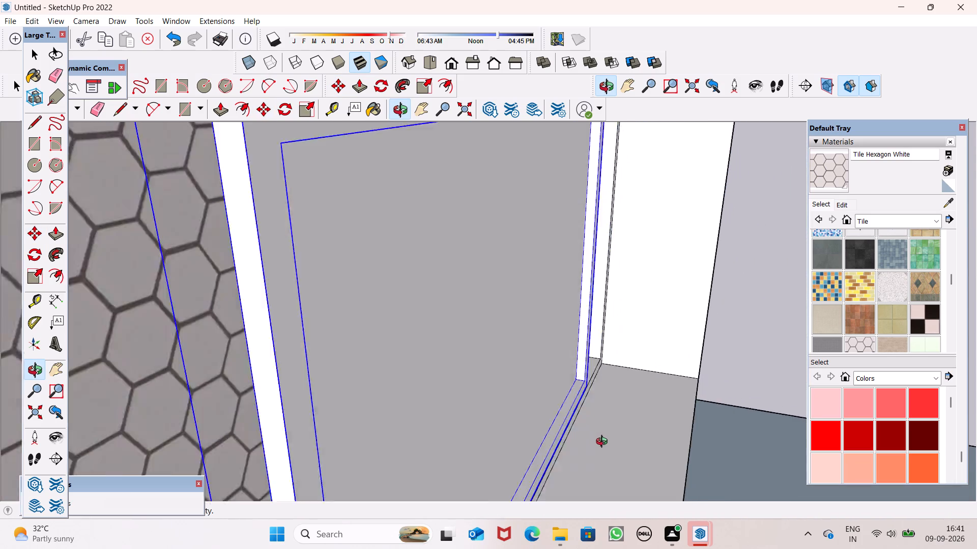
middle_click_drag(604, 443, 532, 424)
scroll(524, 372, "down", 16)
middle_click_drag(598, 432, 598, 433)
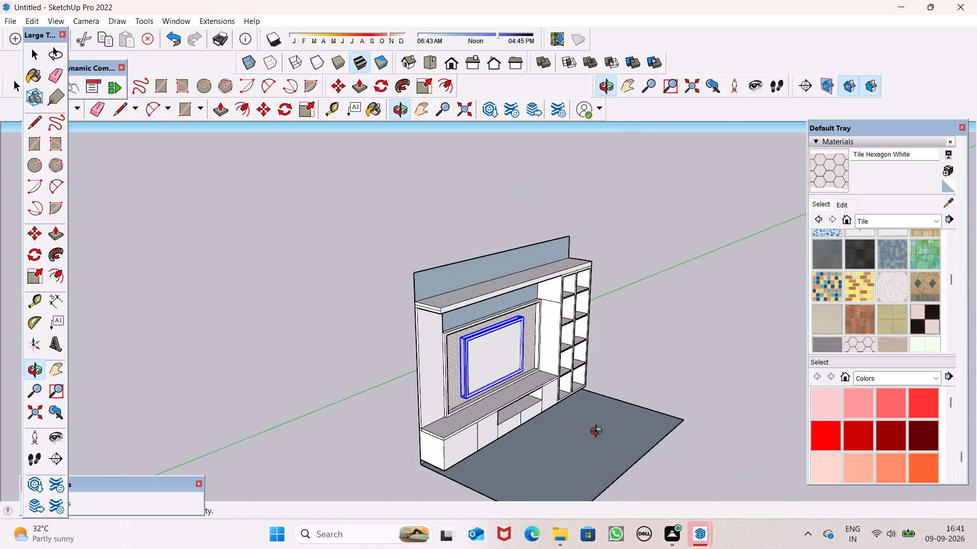
middle_click_drag(598, 433, 391, 432)
key("space")
left_click(306, 374)
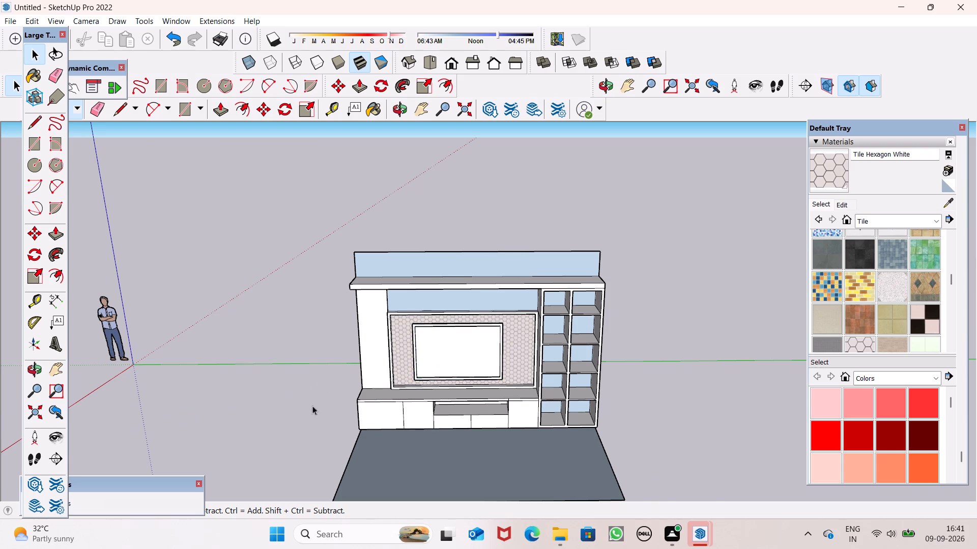
scroll(431, 413, "up", 6)
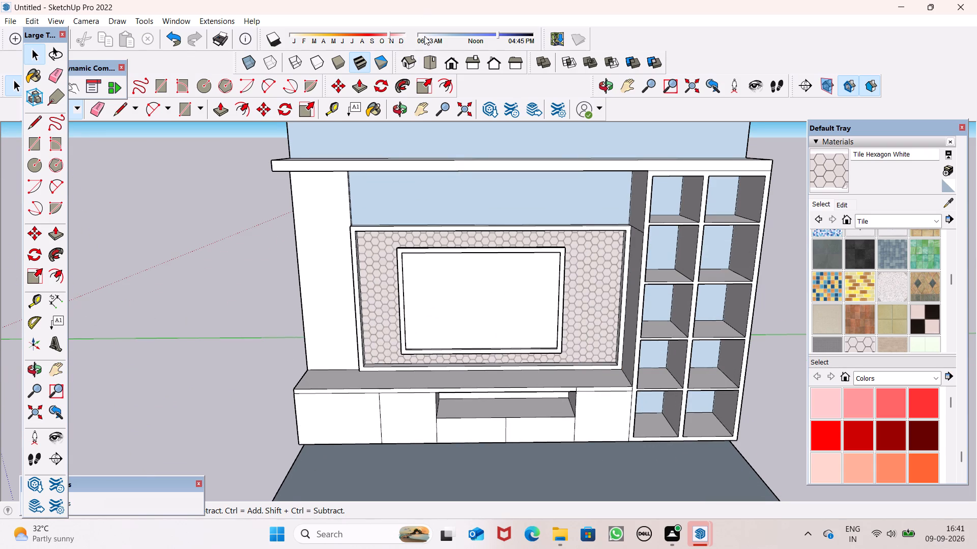
scroll(563, 272, "down", 1)
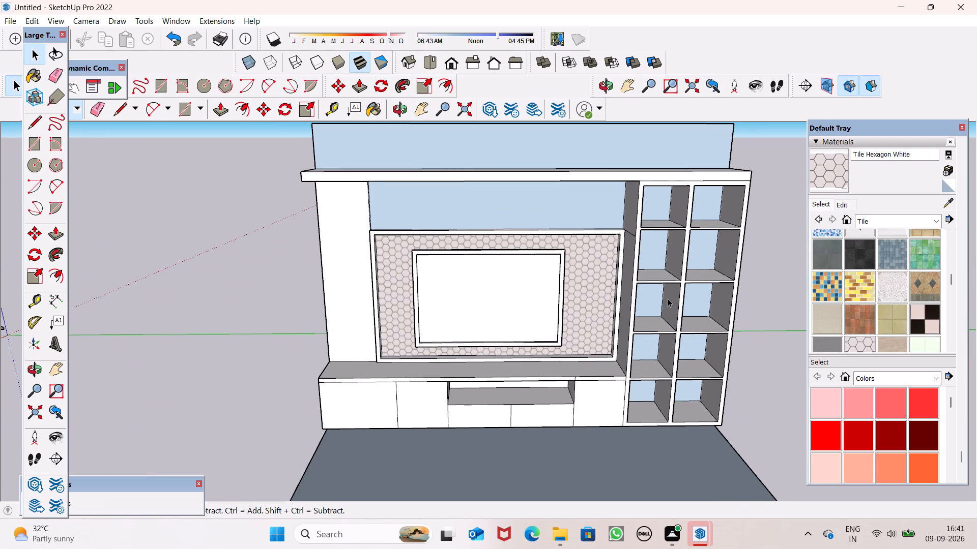
scroll(706, 275, "down", 3)
middle_click_drag(754, 303, 751, 390)
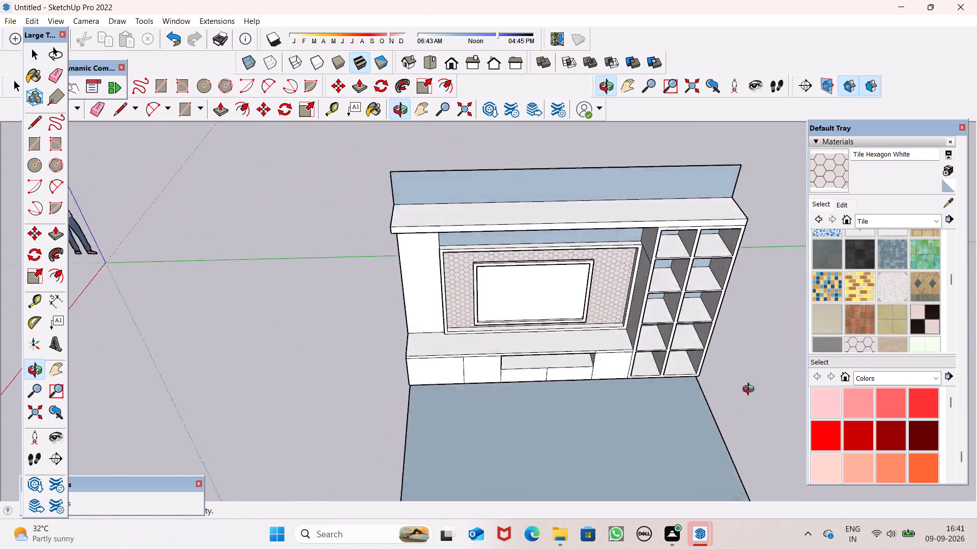
middle_click_drag(751, 390, 740, 297)
scroll(732, 347, "up", 3)
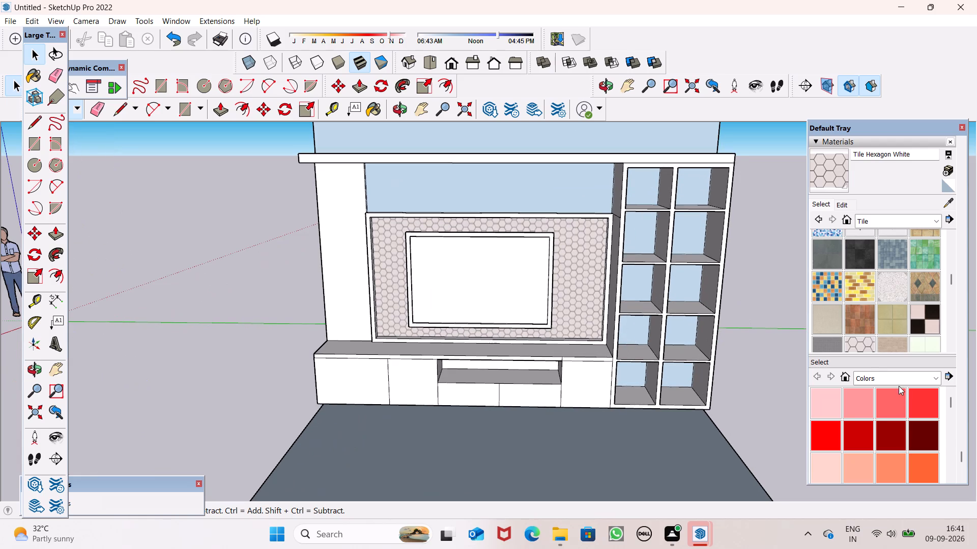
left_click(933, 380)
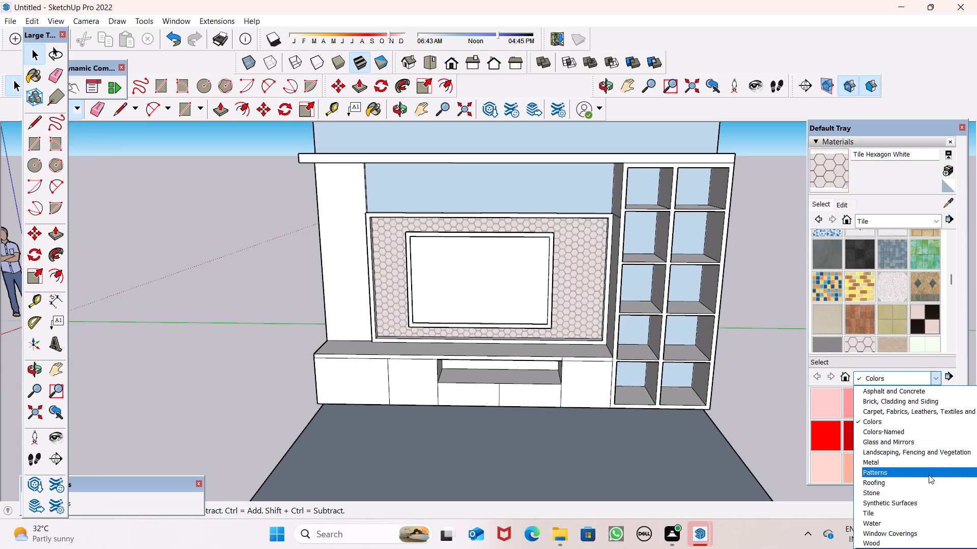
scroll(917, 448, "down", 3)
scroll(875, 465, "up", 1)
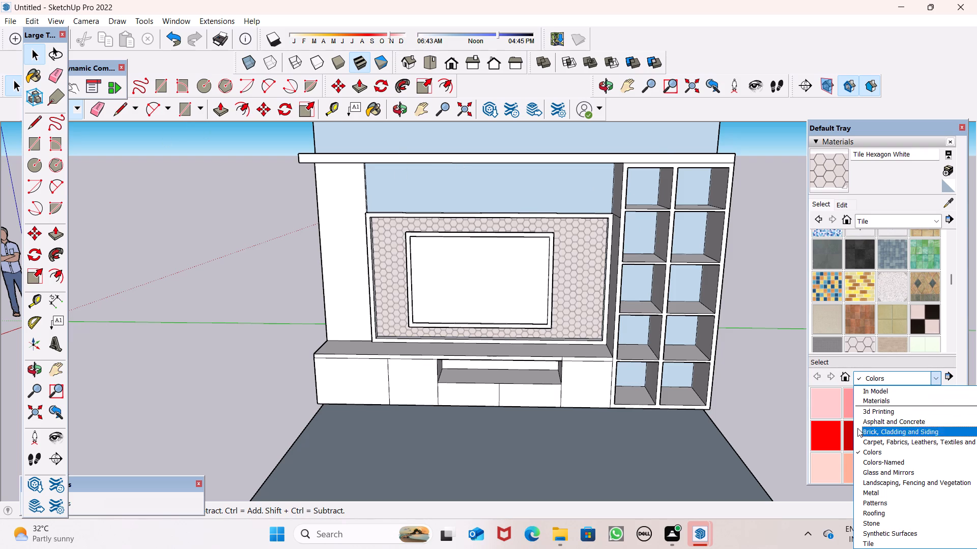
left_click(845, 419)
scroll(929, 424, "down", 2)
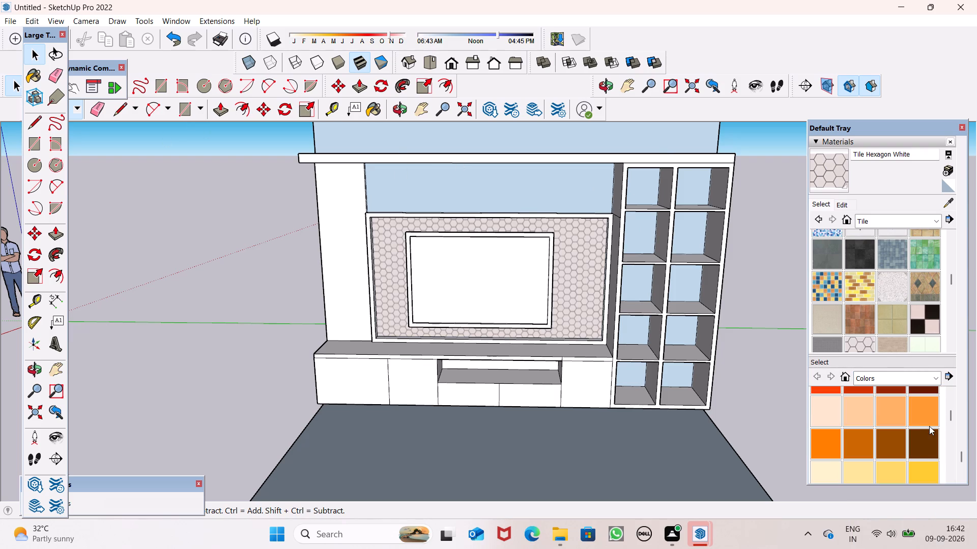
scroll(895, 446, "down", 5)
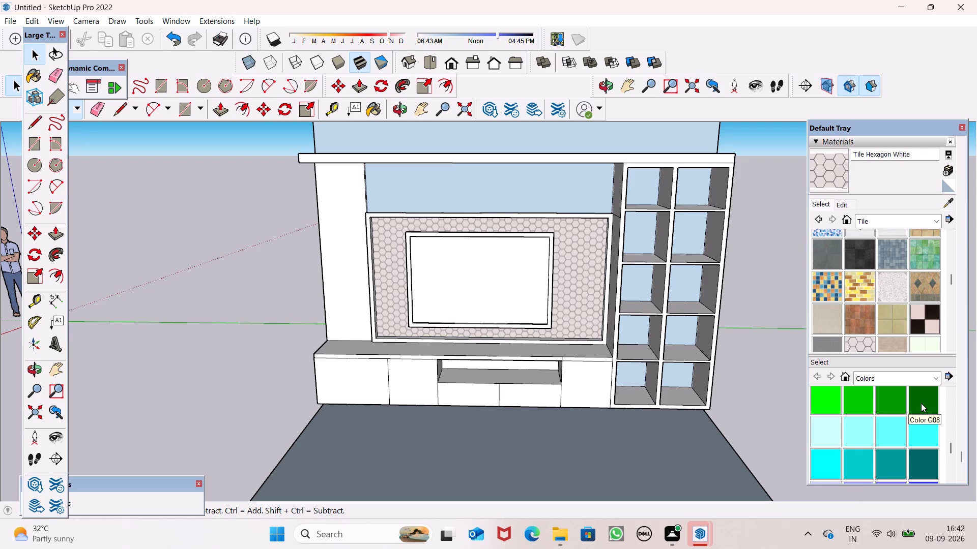
Open the Wood material collection in the secondary materials list in place of Colors.
left_click(937, 380)
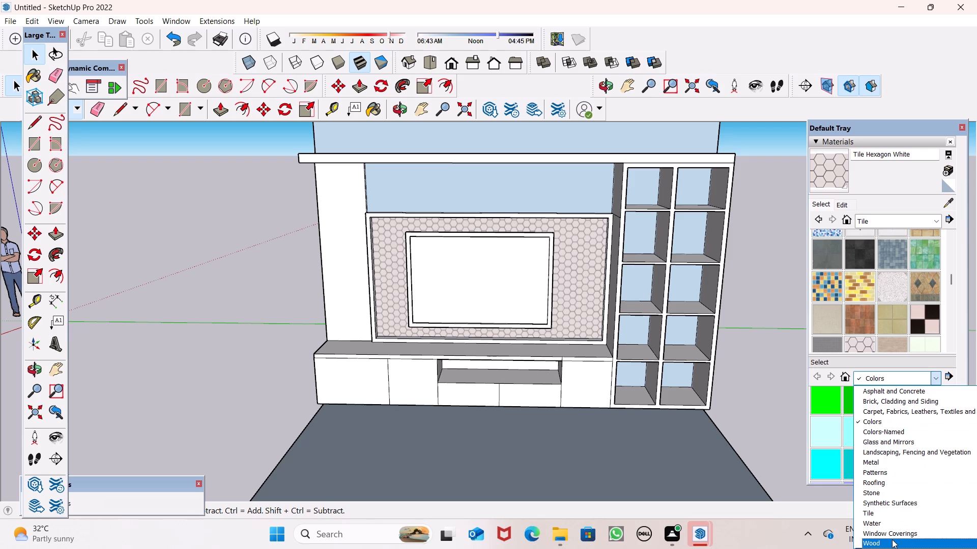
left_click(892, 539)
scroll(914, 455, "down", 2)
scroll(831, 412, "up", 2)
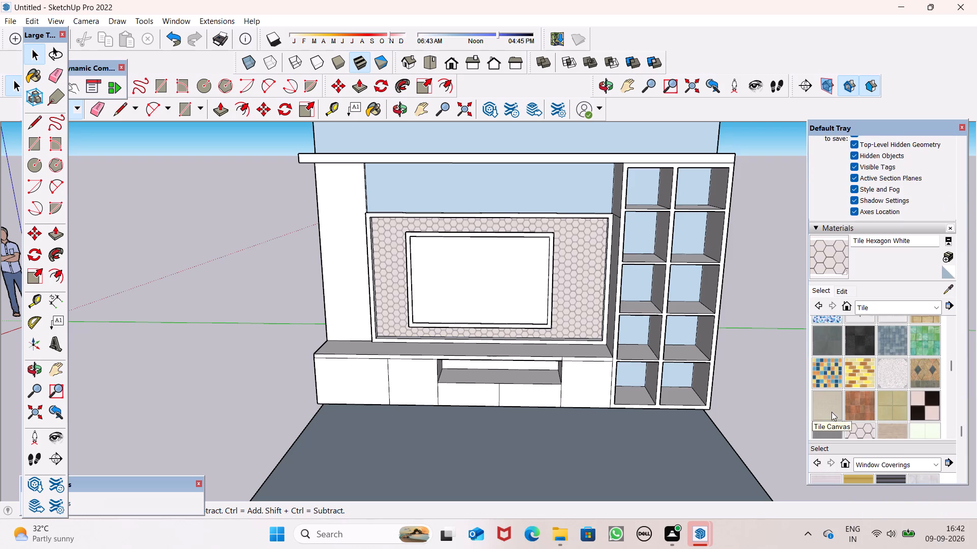
scroll(886, 422, "down", 4)
left_click(921, 461)
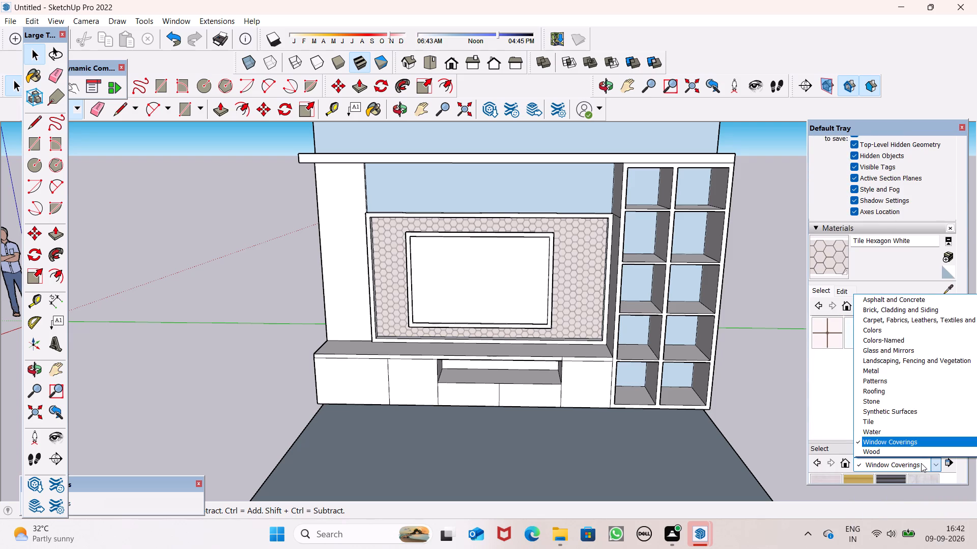
left_click(894, 449)
scroll(907, 402, "up", 2)
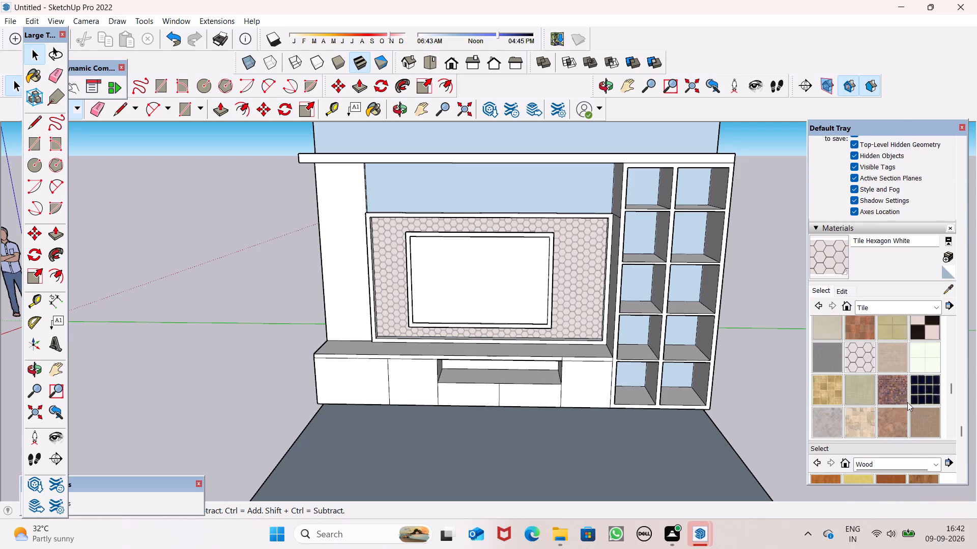
scroll(916, 457, "down", 6)
scroll(863, 413, "down", 3)
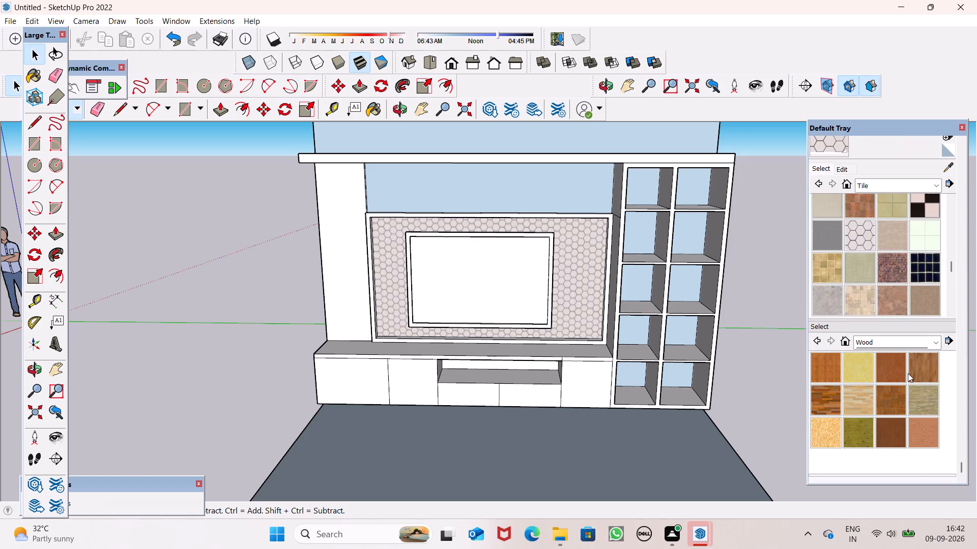
Paint the front of the tall side panel opposite the open shelves and the top shelf's front edge with Wood Cherry Original.
left_click(908, 373)
left_click(882, 369)
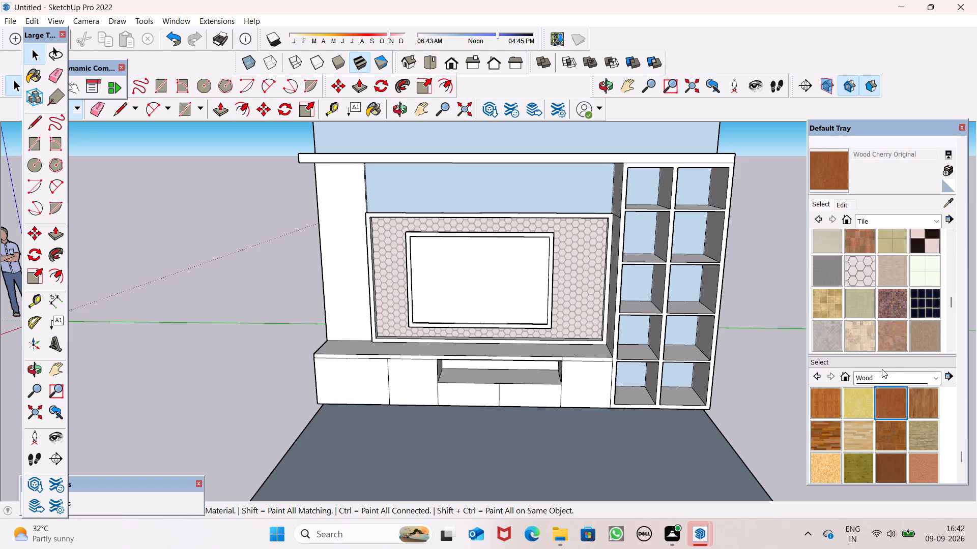
left_click(346, 257)
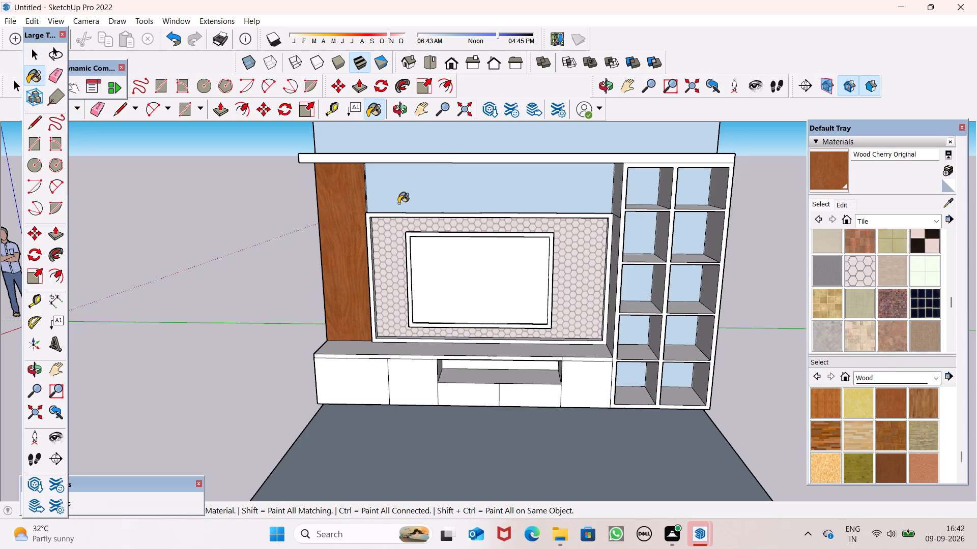
scroll(445, 156, "up", 6)
left_click(447, 158)
middle_click_drag(549, 208, 546, 218)
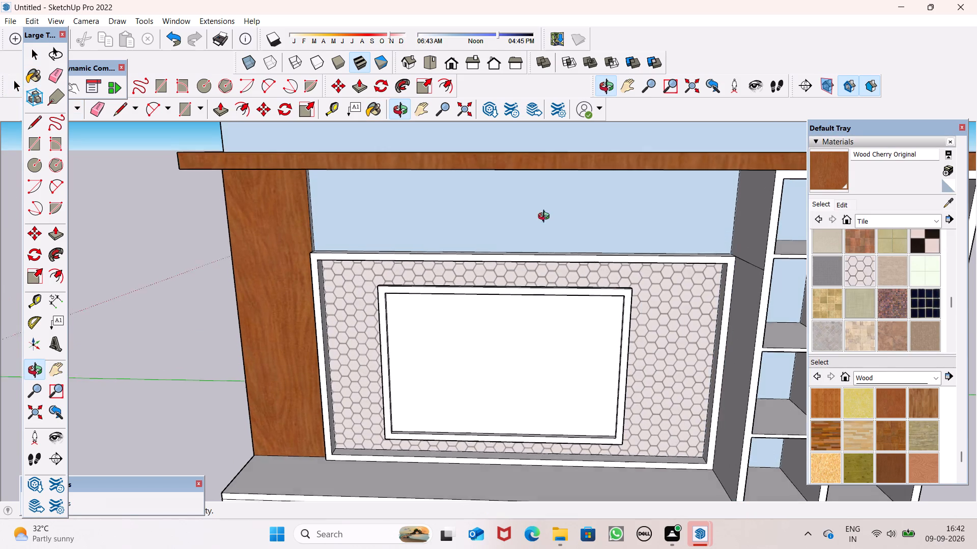
Paint the top face and the split outer end faces of the top shelf with Wood Cherry Original.
middle_click_drag(546, 218, 528, 327)
left_click(500, 183)
scroll(579, 220, "down", 5)
middle_click_drag(618, 253, 625, 257)
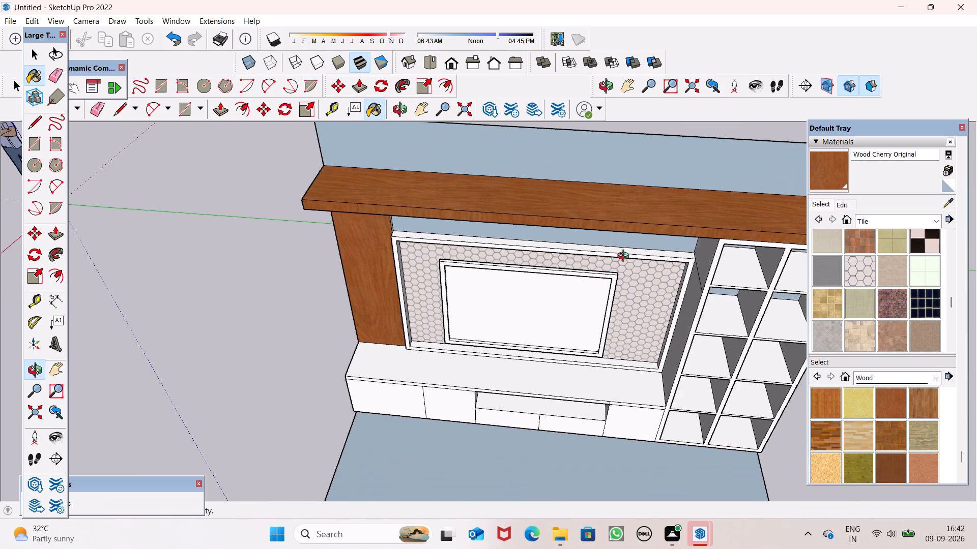
middle_click_drag(625, 257, 892, 211)
scroll(417, 216, "up", 5)
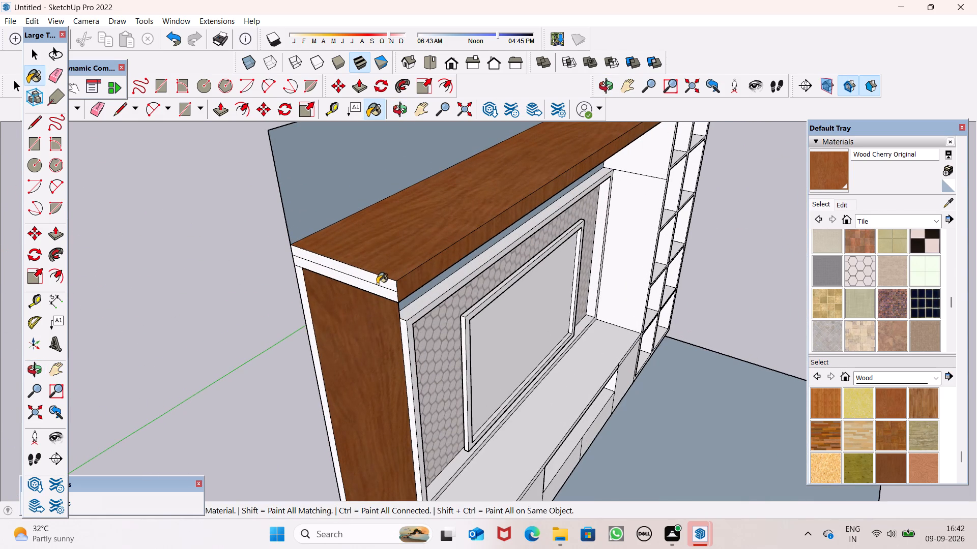
middle_click_drag(429, 312, 423, 242)
scroll(499, 221, "down", 5)
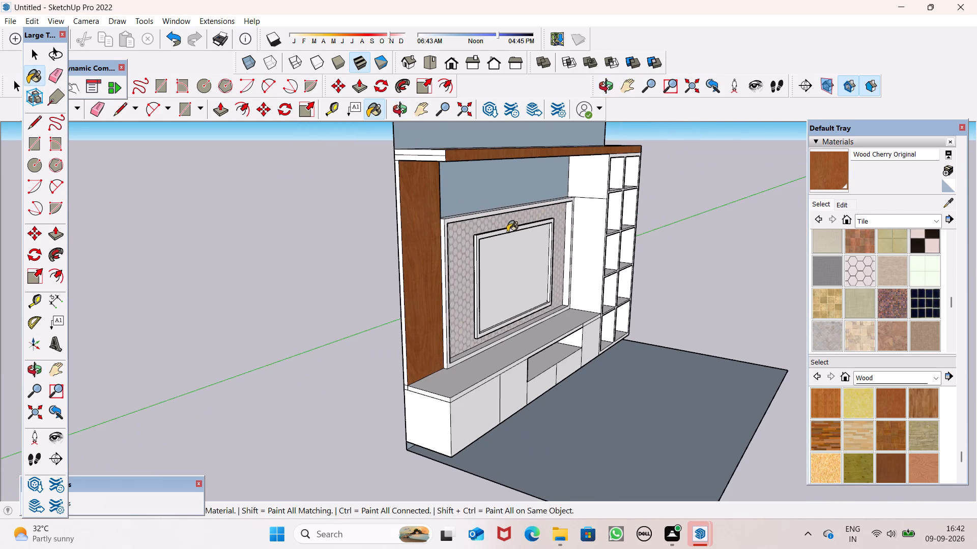
scroll(418, 155, "up", 6)
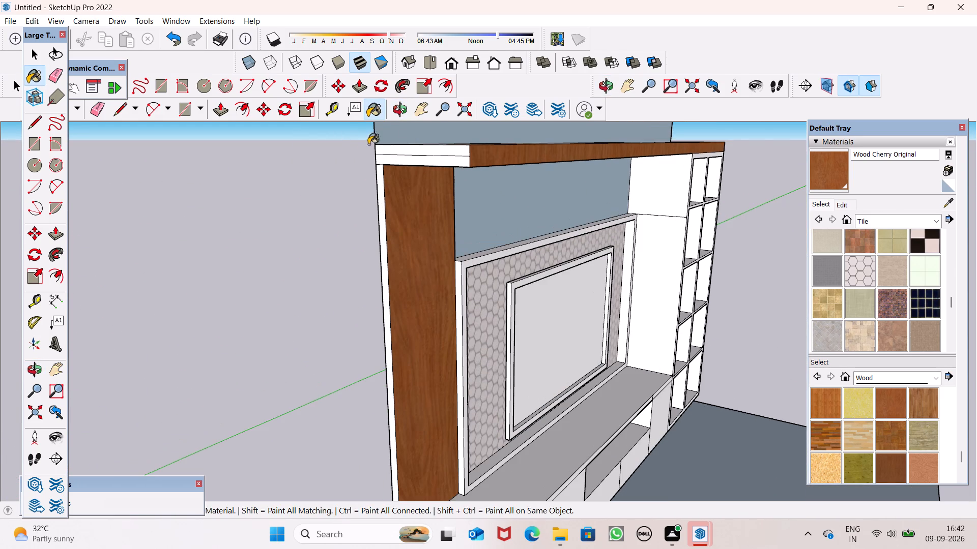
left_click(418, 155)
left_click(428, 154)
left_click(429, 162)
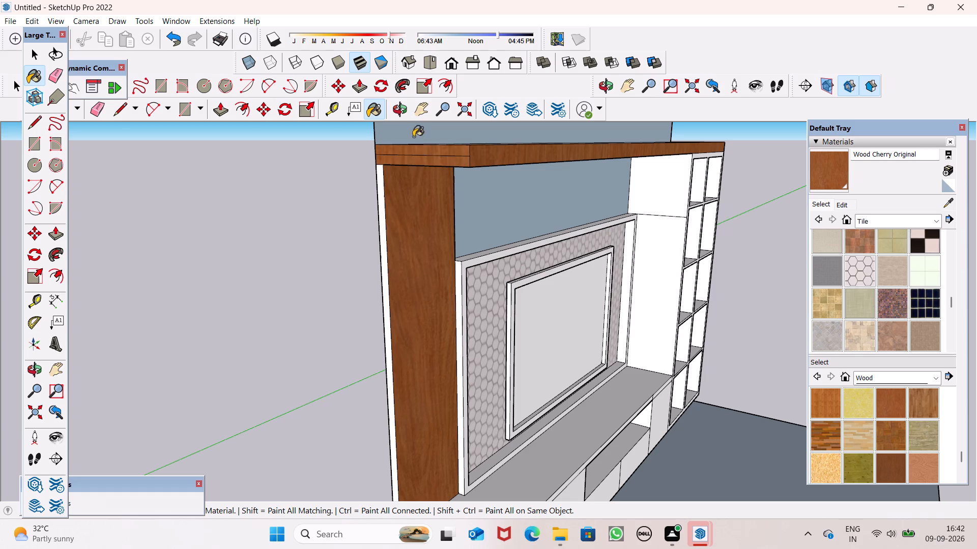
Erase the line splitting the top shelf's end face above the tall side panel.
left_click(106, 109)
scroll(465, 159, "up", 4)
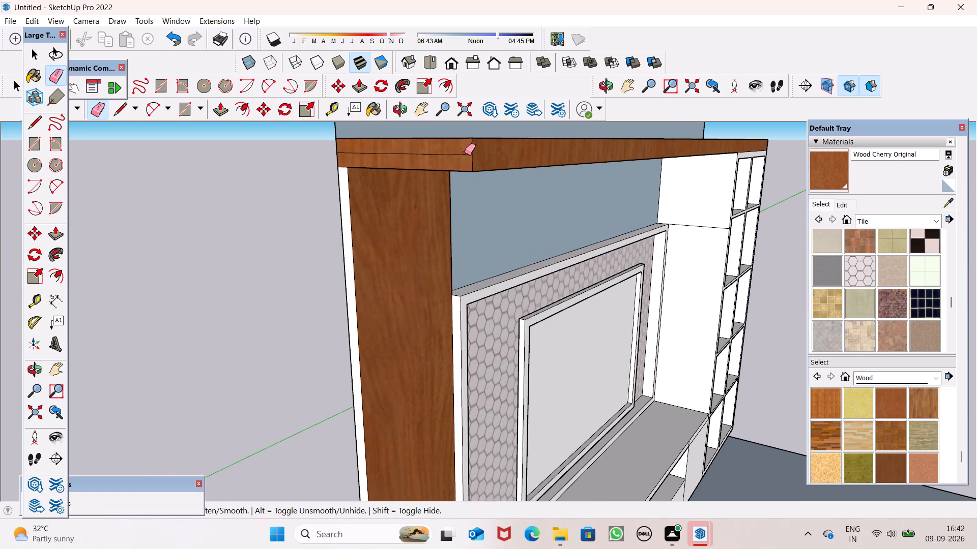
left_click_drag(463, 149, 462, 157)
scroll(577, 206, "down", 2)
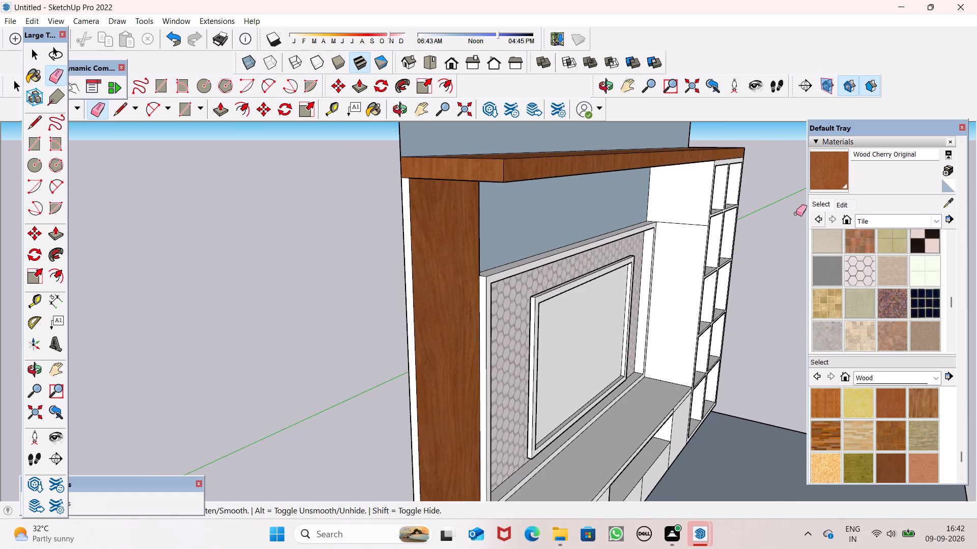
Paint the tall side panel's narrow outer side and the top shelf's end above the open shelves with Wood Cherry Original.
left_click(818, 178)
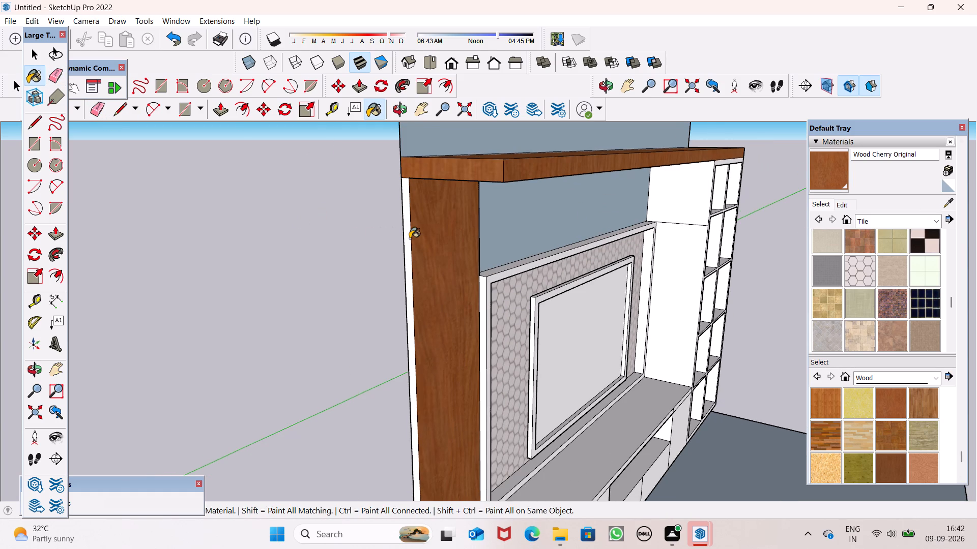
left_click(406, 237)
scroll(477, 234, "down", 4)
middle_click_drag(565, 295, 482, 321)
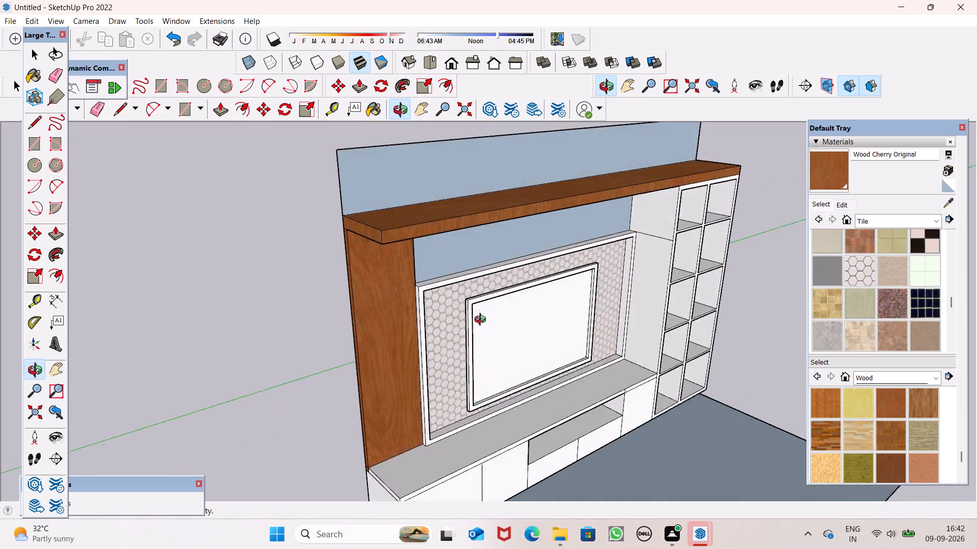
middle_click_drag(482, 321, 113, 248)
scroll(479, 223, "down", 5)
scroll(513, 166, "up", 3)
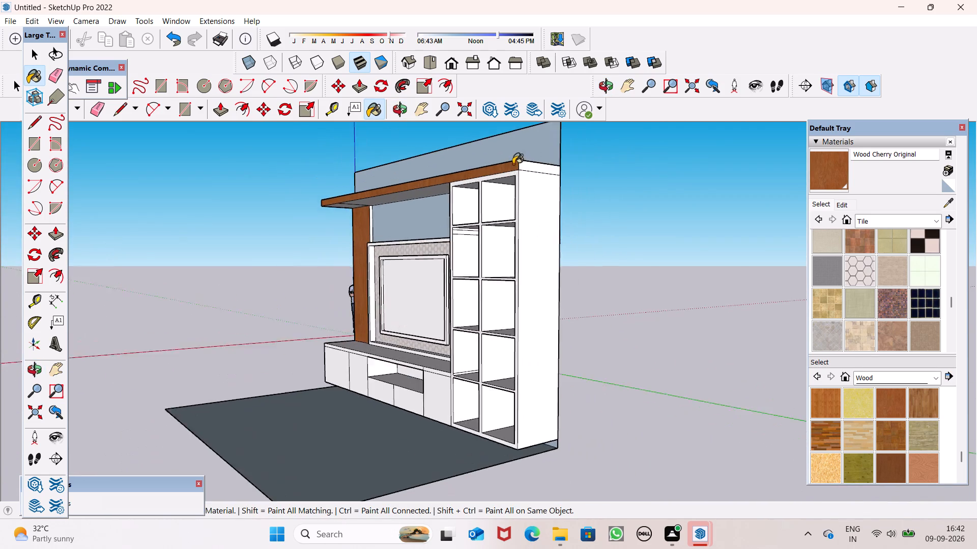
scroll(513, 164, "up", 3)
left_click(536, 173)
Paint the countertop surface of the low base cabinet with Wood Cherry Original.
scroll(556, 189, "down", 6)
middle_click_drag(610, 308, 705, 361)
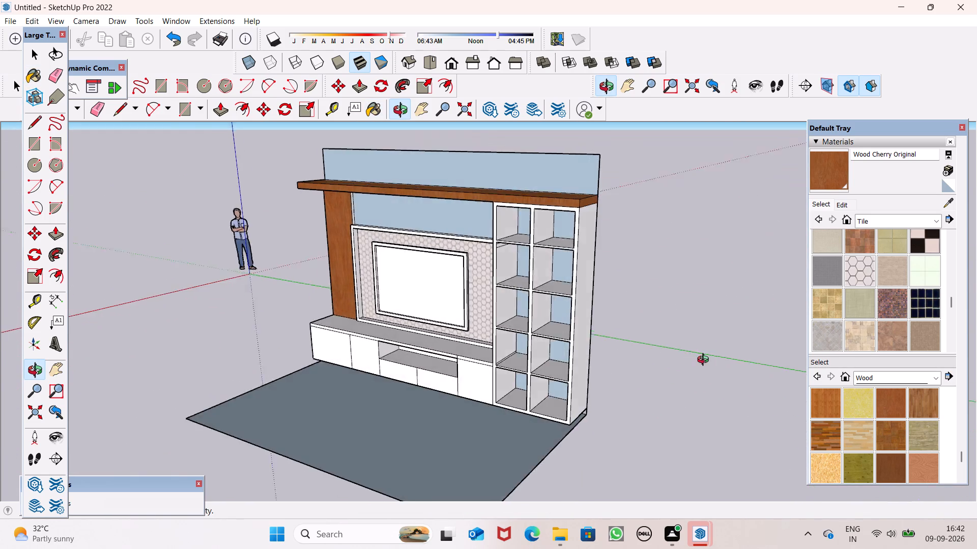
middle_click_drag(705, 361, 769, 362)
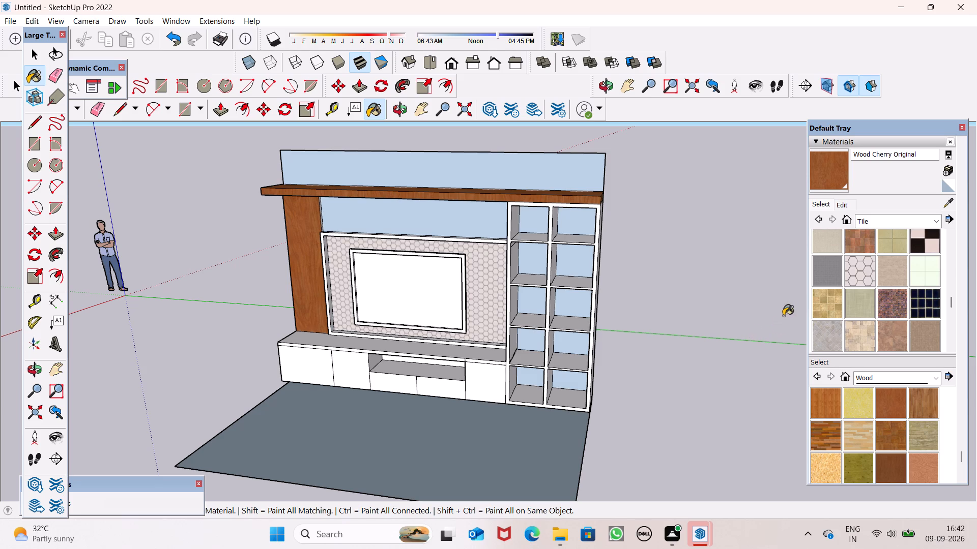
scroll(417, 255, "up", 4)
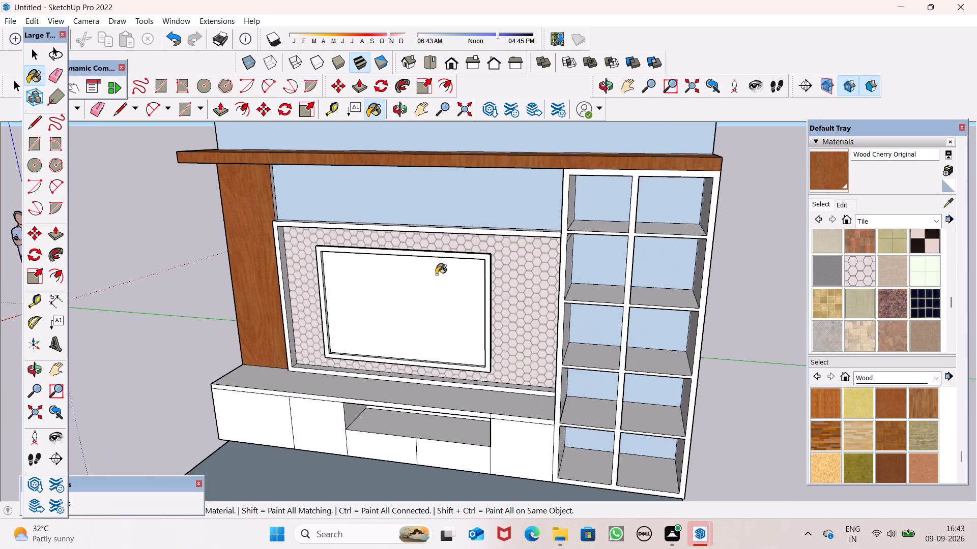
scroll(549, 271, "down", 2)
scroll(430, 390, "up", 4)
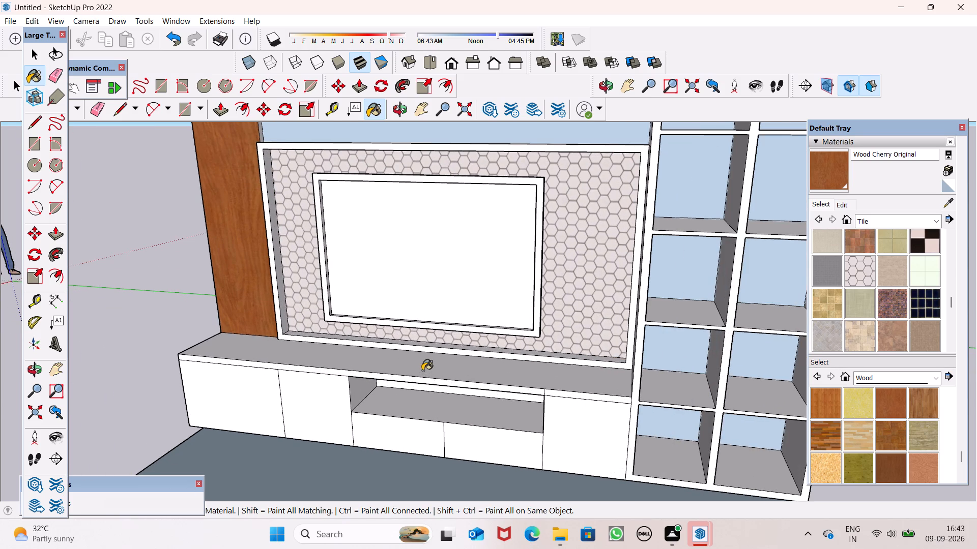
left_click(422, 371)
Paint both faces of the open shelf unit's side facing the TV panel with Wood Cherry Original.
scroll(529, 349, "down", 5)
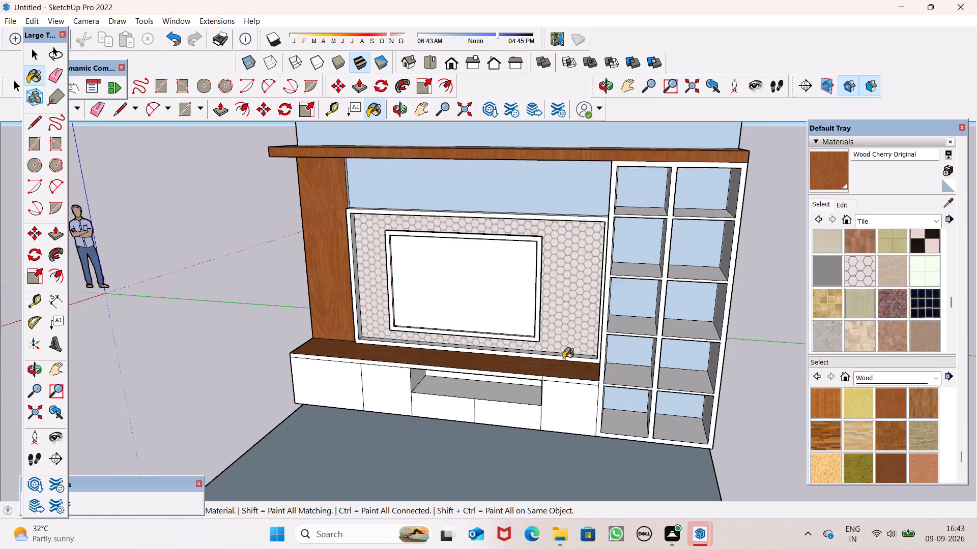
middle_click(568, 410)
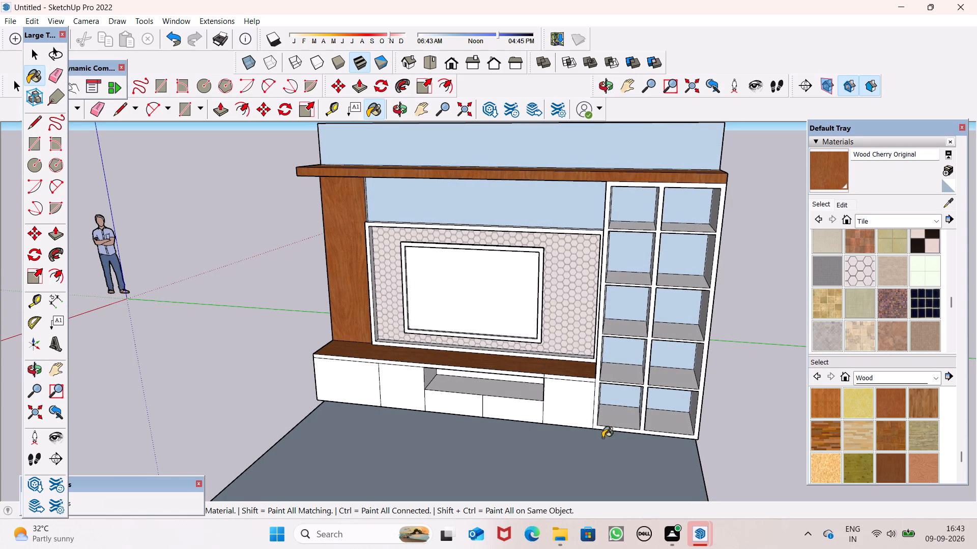
scroll(621, 452, "down", 1)
middle_click_drag(614, 444, 740, 387)
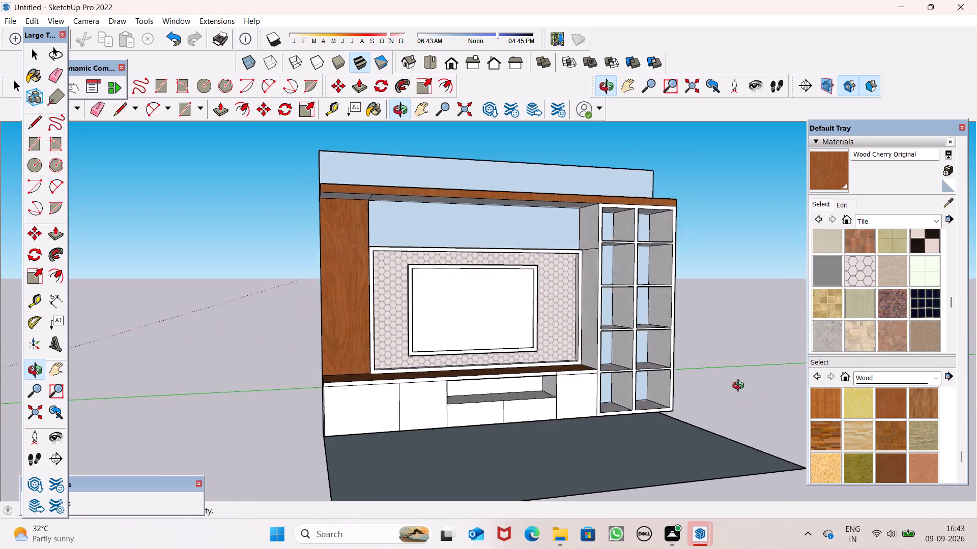
middle_click_drag(740, 387, 741, 389)
scroll(570, 293, "up", 3)
left_click(594, 282)
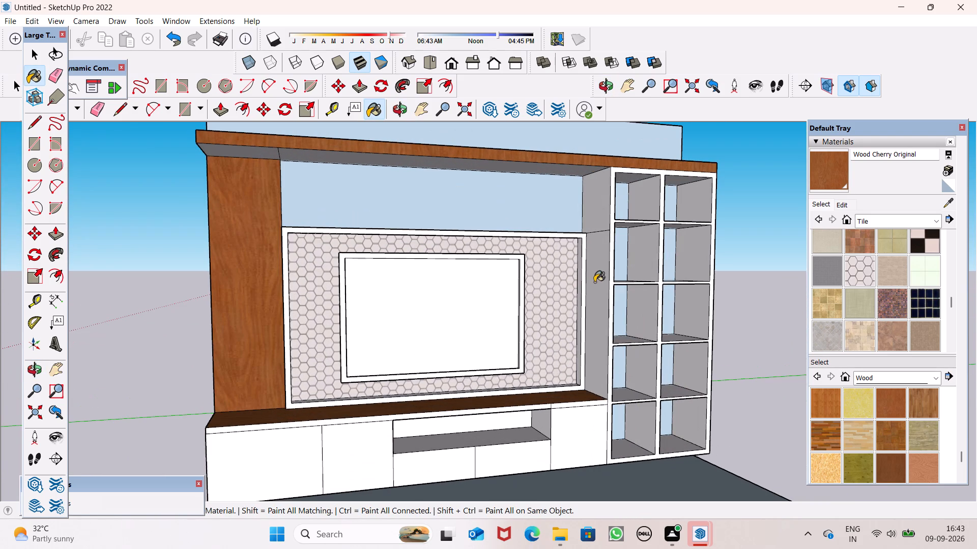
left_click(595, 213)
Draw a horizontal line about 12' 2" long across the lower front of the base cabinet, from the open shelf's lower corner.
scroll(609, 306, "down", 3)
middle_click_drag(620, 438, 611, 438)
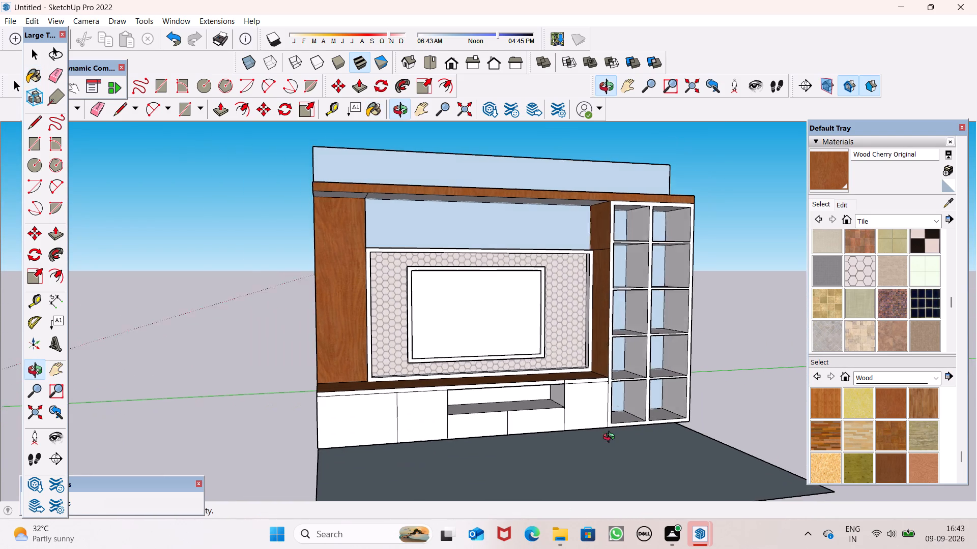
middle_click_drag(611, 438, 564, 386)
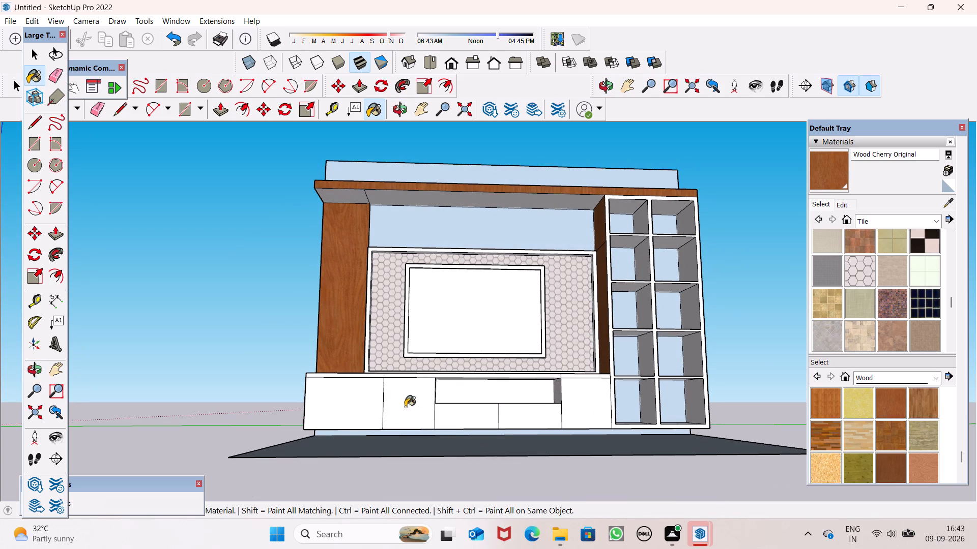
scroll(490, 446, "up", 1)
middle_click_drag(490, 446, 446, 484)
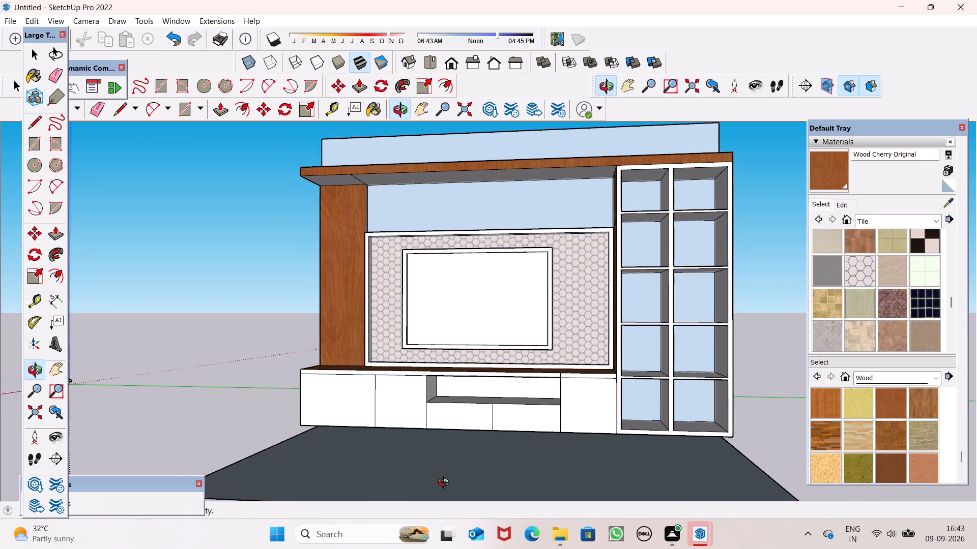
middle_click_drag(446, 484, 448, 484)
scroll(503, 440, "up", 5)
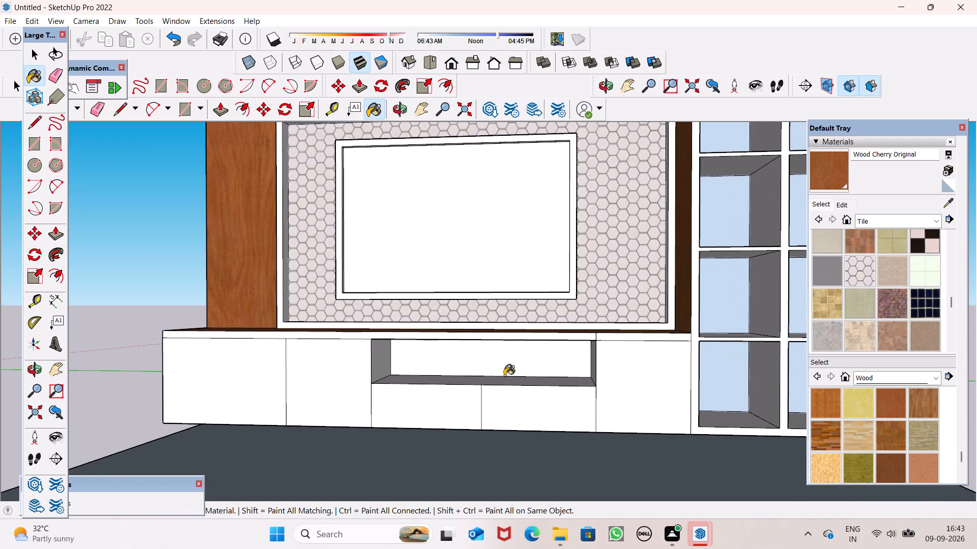
scroll(504, 376, "down", 3)
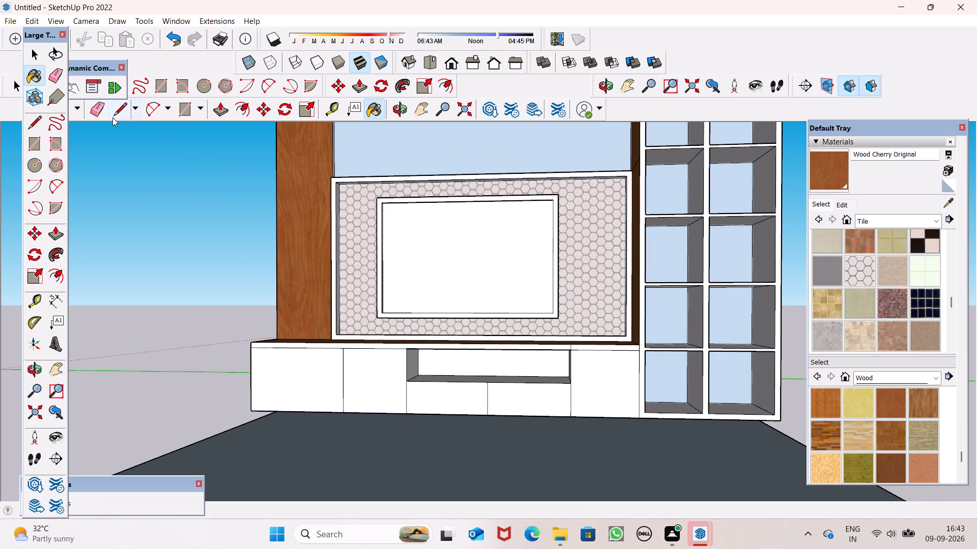
left_click(113, 115)
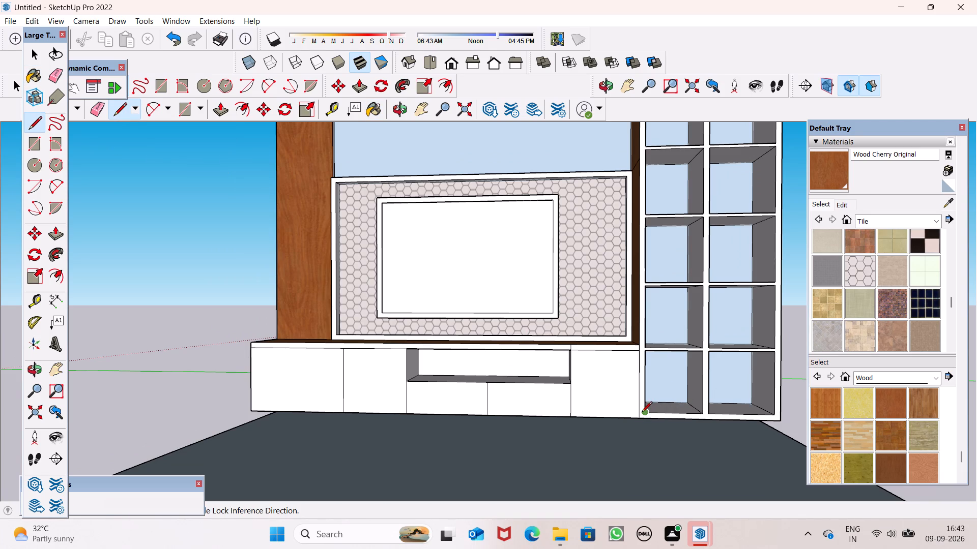
left_click(642, 412)
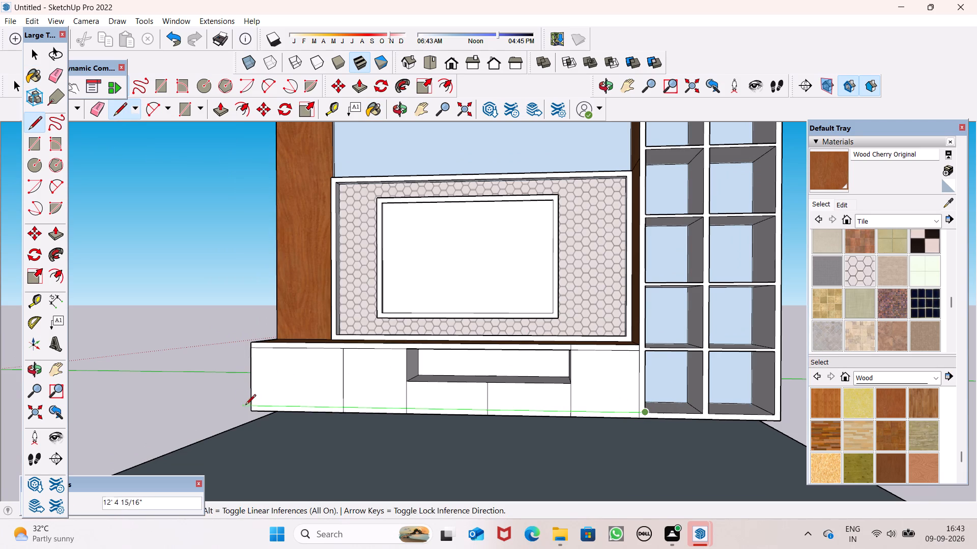
left_click(253, 400)
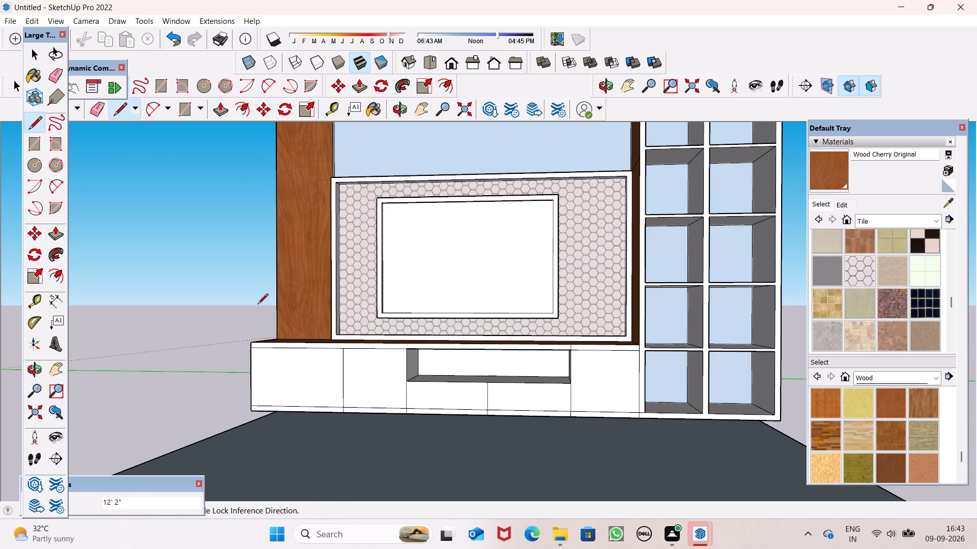
key("space")
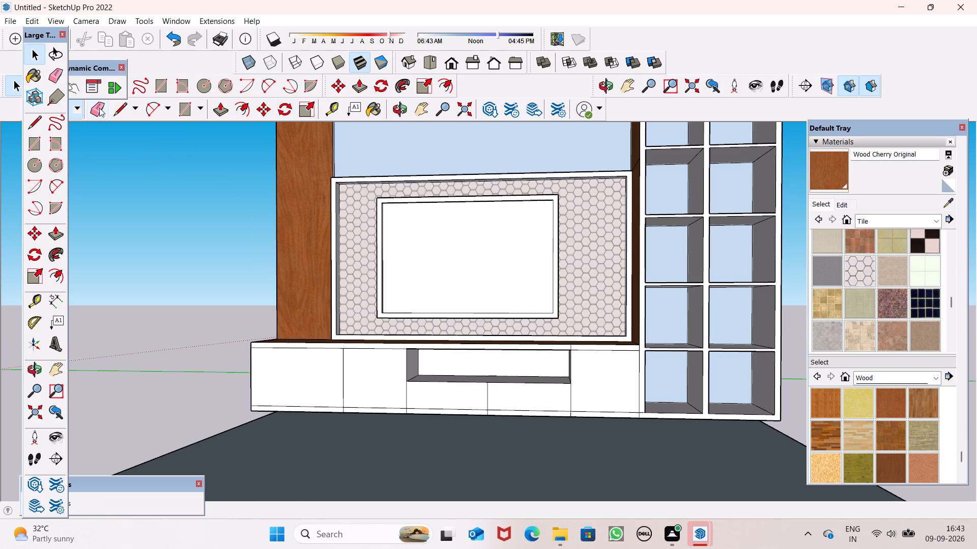
Erase the short pieces of the door and drawer divider lines below the new horizontal line on the base cabinet.
left_click(100, 108)
scroll(311, 494, "up", 7)
scroll(365, 404, "up", 6)
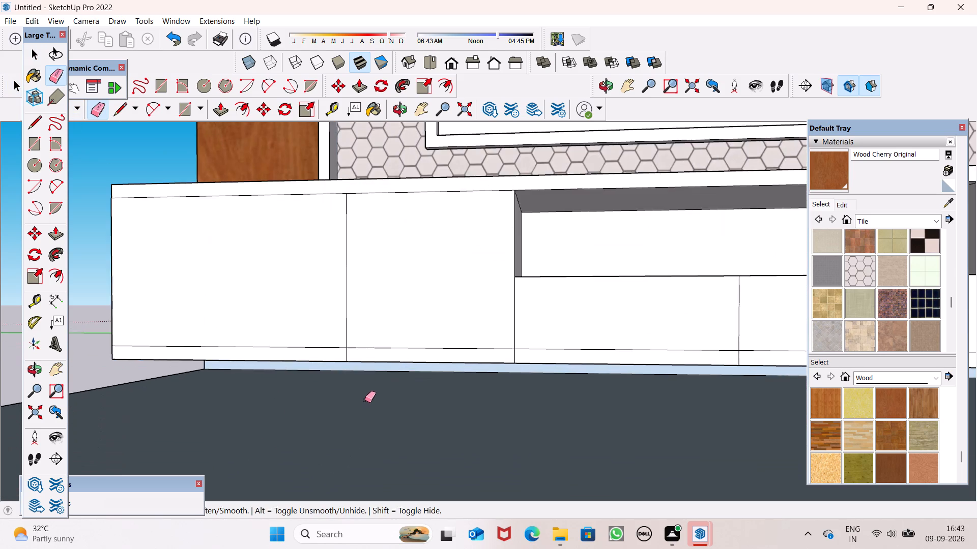
scroll(365, 399, "up", 6)
left_click_drag(332, 330, 314, 330)
scroll(385, 333, "down", 6)
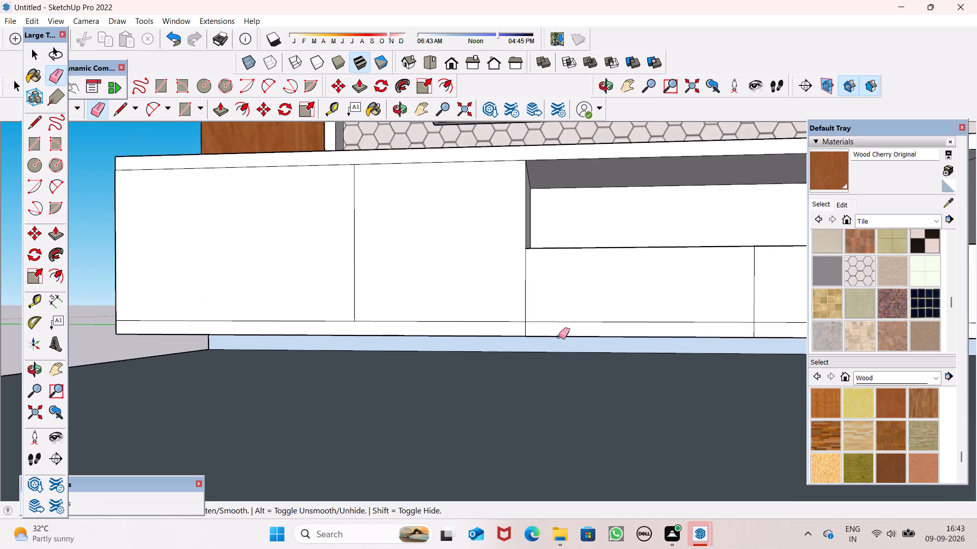
scroll(527, 325, "up", 6)
left_click_drag(520, 335, 527, 335)
scroll(447, 374, "down", 4)
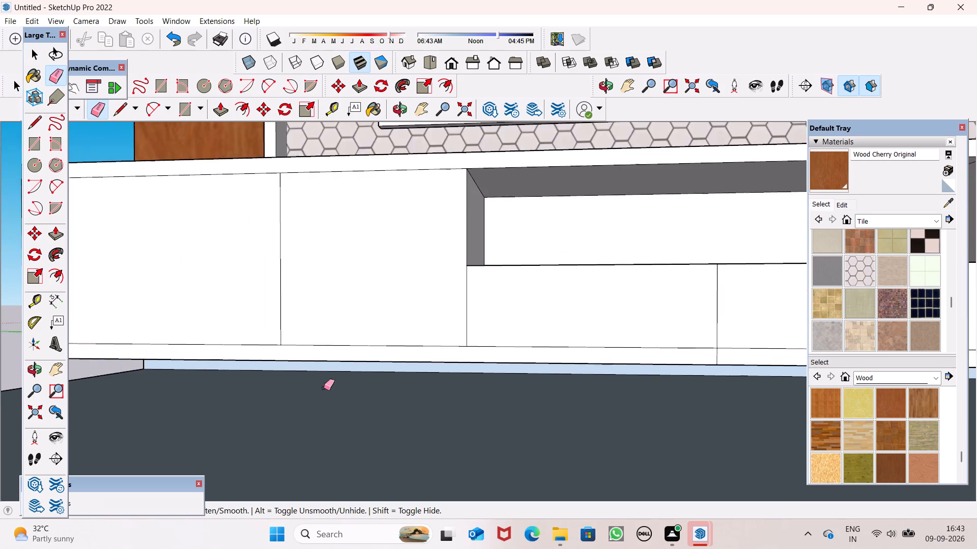
scroll(324, 388, "down", 6)
scroll(546, 367, "up", 7)
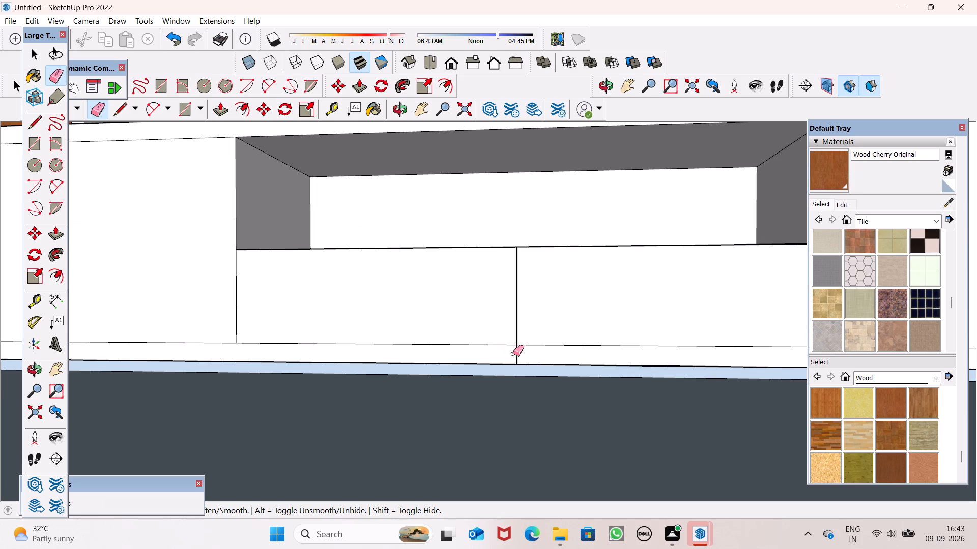
left_click_drag(523, 354, 514, 359)
scroll(505, 394, "down", 6)
scroll(710, 369, "up", 6)
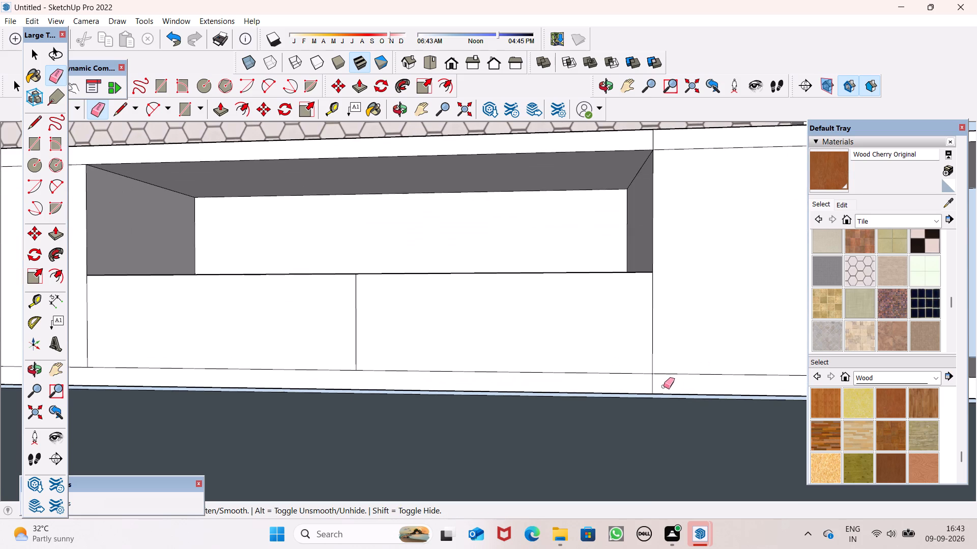
left_click_drag(664, 386, 588, 389)
scroll(616, 408, "down", 11)
scroll(721, 410, "up", 6)
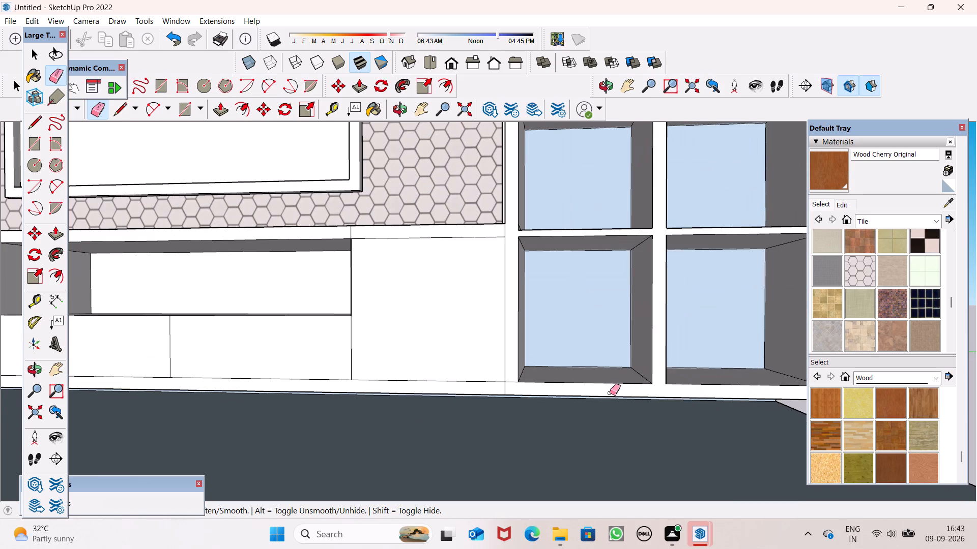
scroll(455, 373, "up", 6)
scroll(523, 386, "up", 2)
left_click_drag(564, 387, 571, 399)
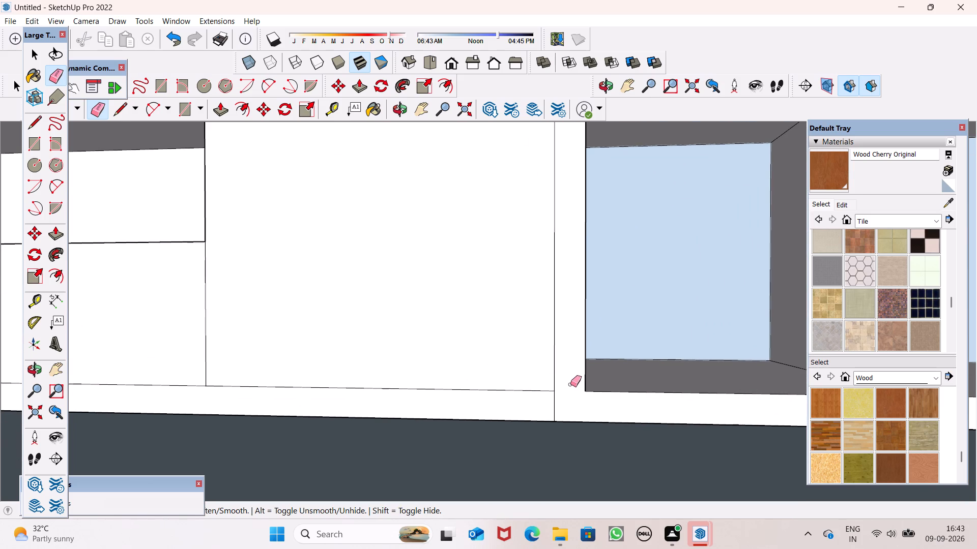
scroll(570, 384, "down", 6)
key("space")
scroll(572, 383, "down", 15)
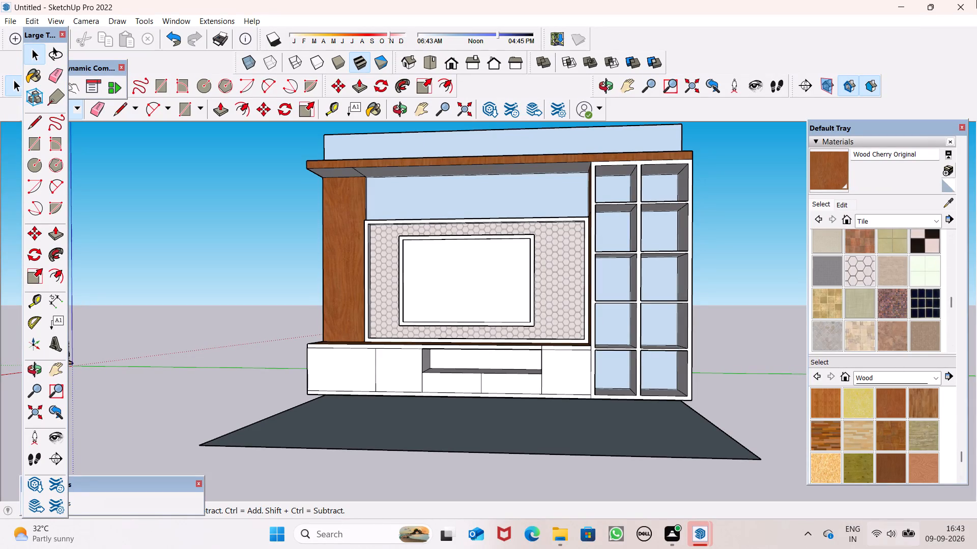
Paint the narrow strip along the bottom front of the base cabinet with Wood Cherry Original.
left_click(829, 166)
scroll(557, 424, "up", 3)
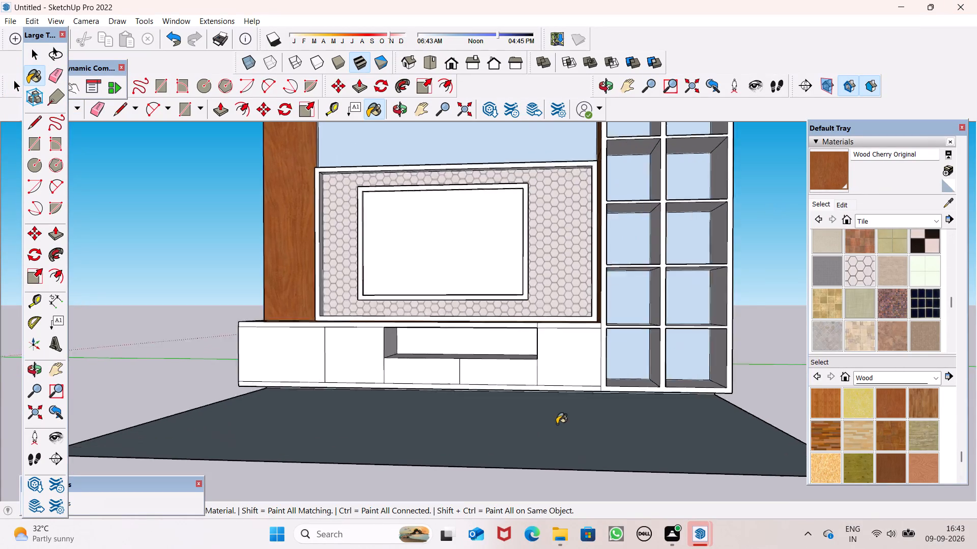
scroll(557, 424, "up", 5)
left_click(556, 374)
scroll(618, 363, "down", 6)
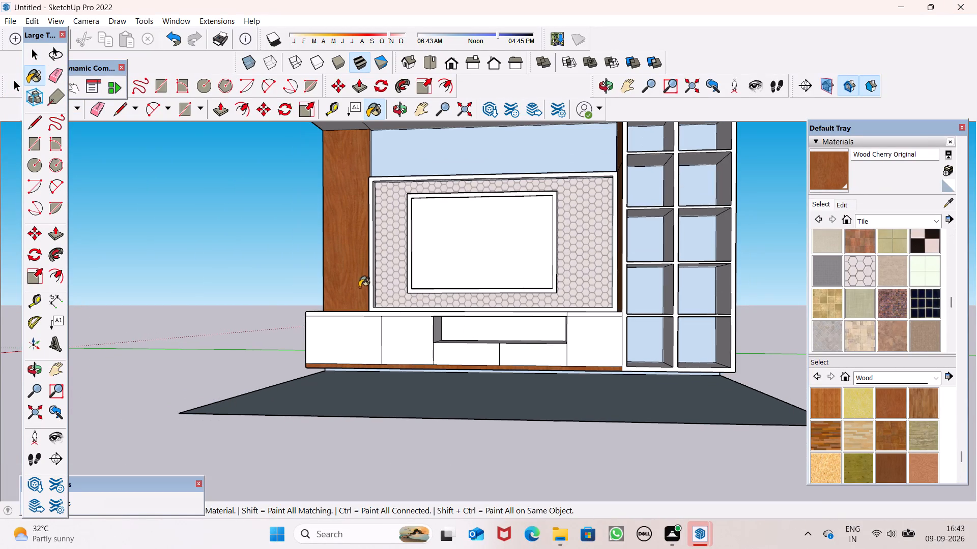
Paint both pieces of the countertop's thin front edge above the base cabinet doors with Wood Cherry Original.
middle_click_drag(554, 355, 580, 441)
scroll(622, 318, "up", 7)
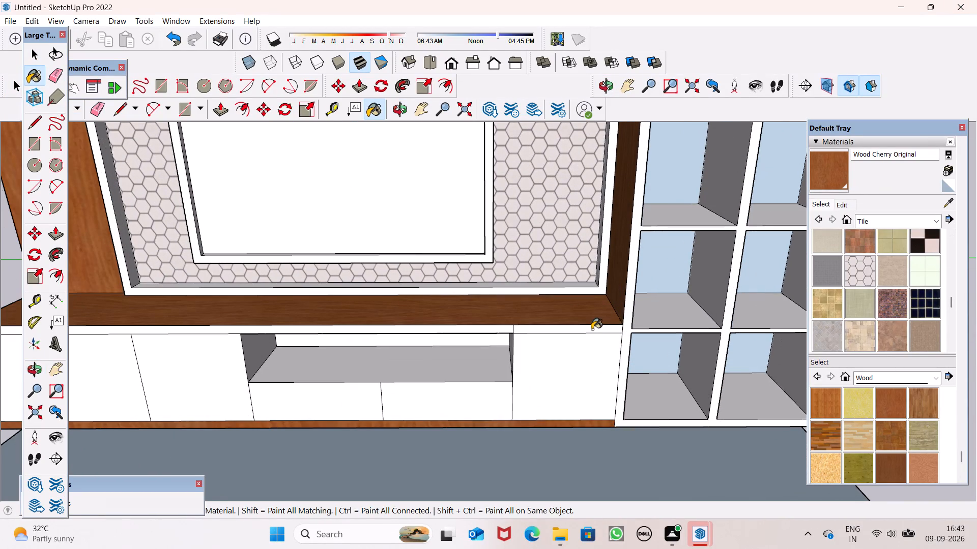
left_click(592, 329)
left_click(494, 330)
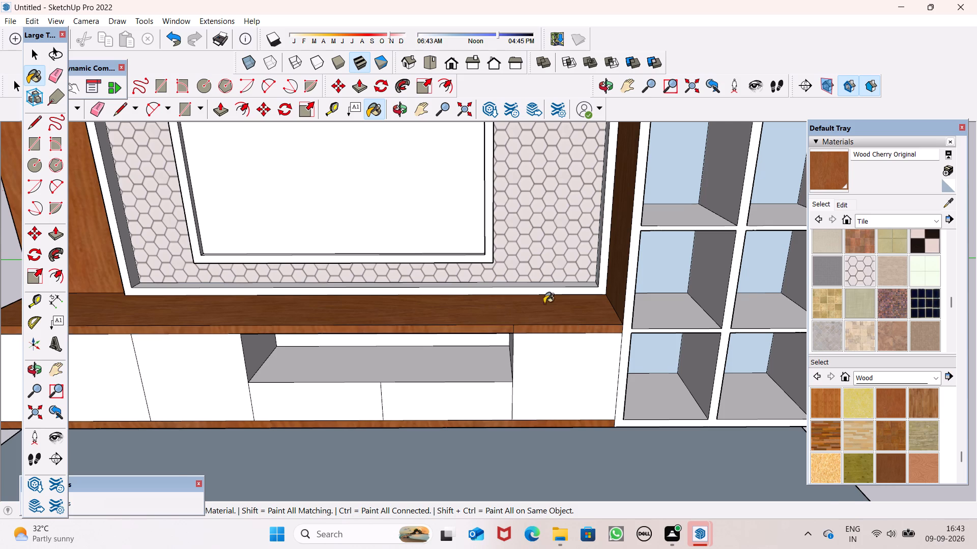
scroll(573, 291, "down", 6)
scroll(523, 320, "up", 4)
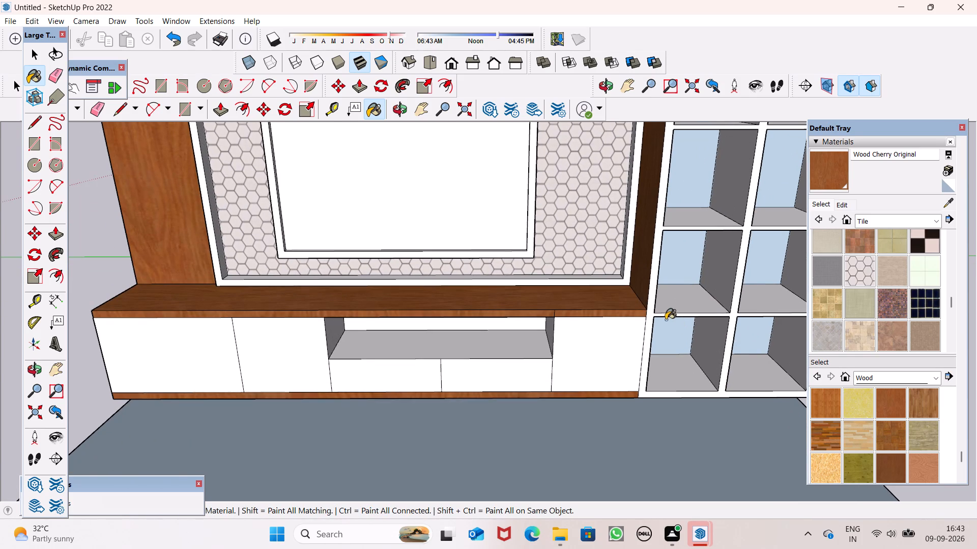
scroll(665, 317, "down", 4)
scroll(707, 283, "down", 6)
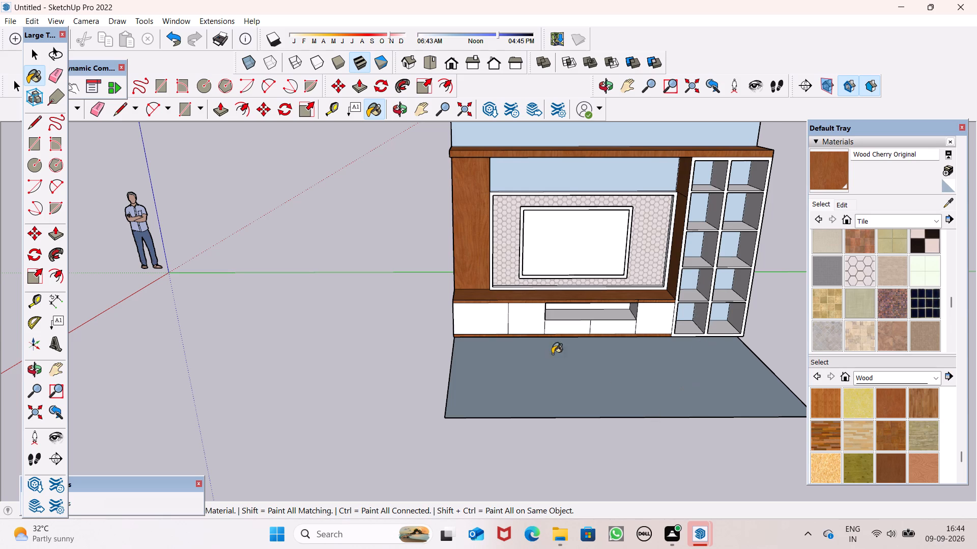
scroll(522, 321, "up", 1)
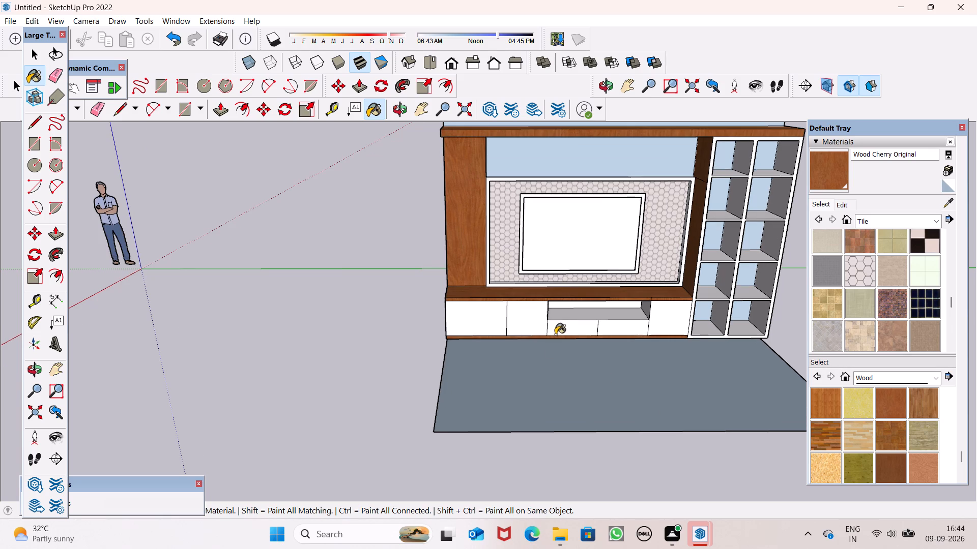
middle_click_drag(619, 348, 619, 289)
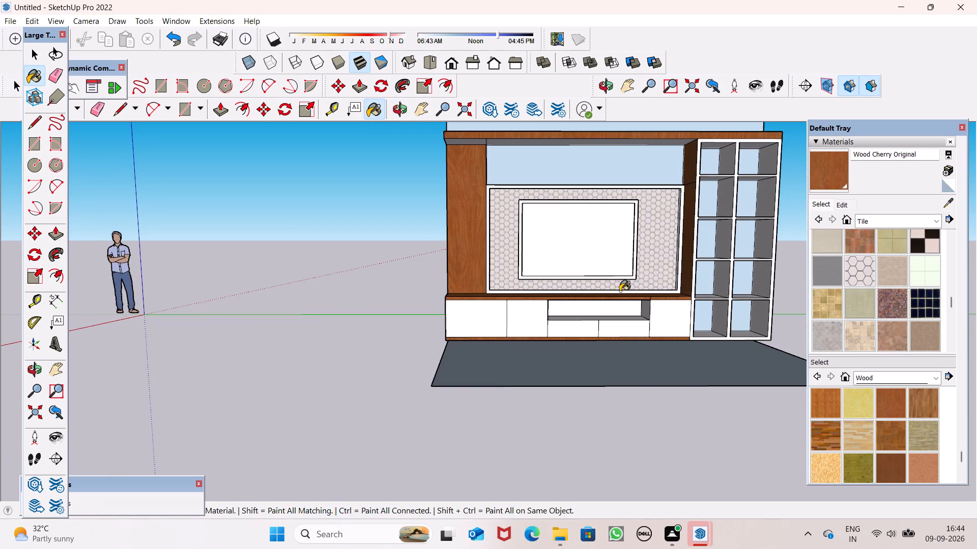
key("space")
Erase the short vertical line splitting the countertop's front edge above the end of the open niche.
scroll(688, 299, "up", 7)
scroll(582, 252, "down", 10)
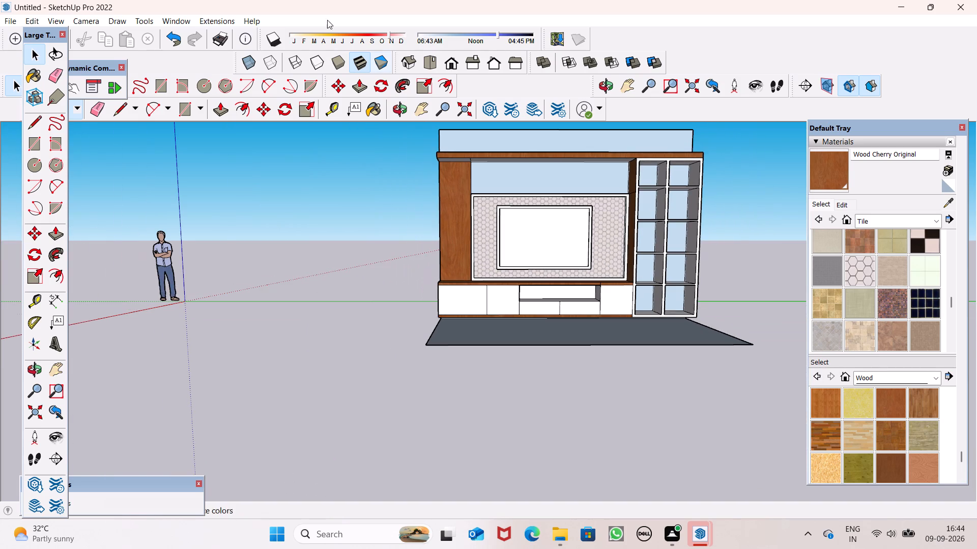
left_click(95, 106)
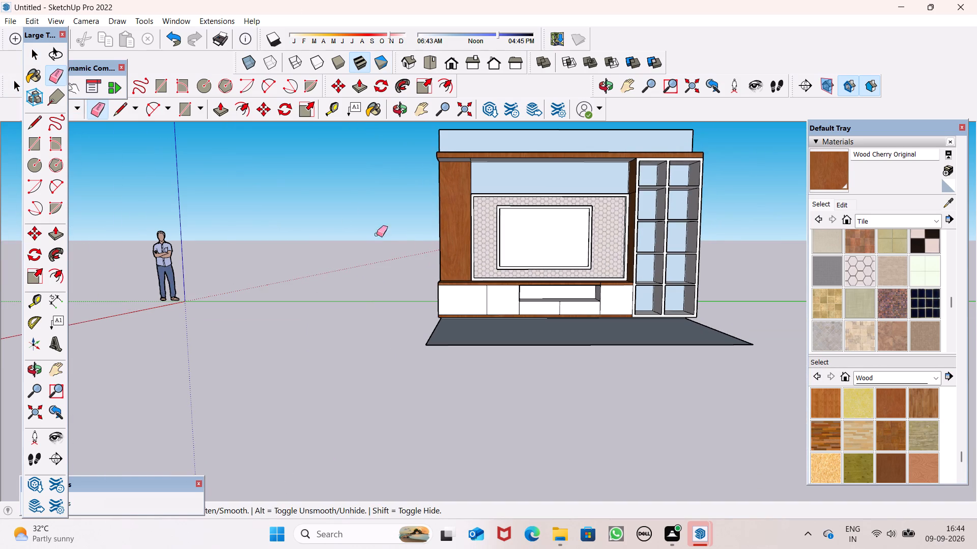
scroll(562, 298, "up", 6)
scroll(650, 288, "up", 12)
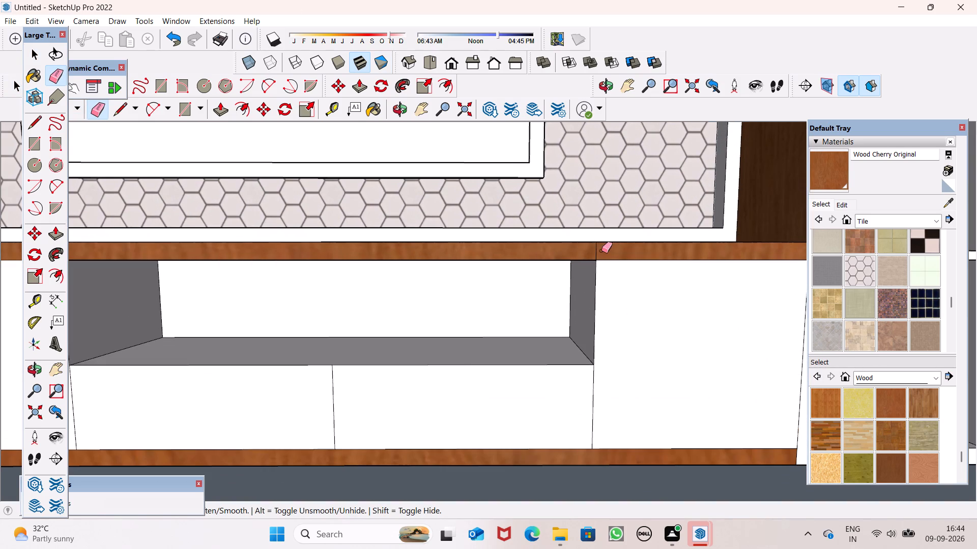
left_click_drag(601, 250, 594, 248)
key("space")
key("space")
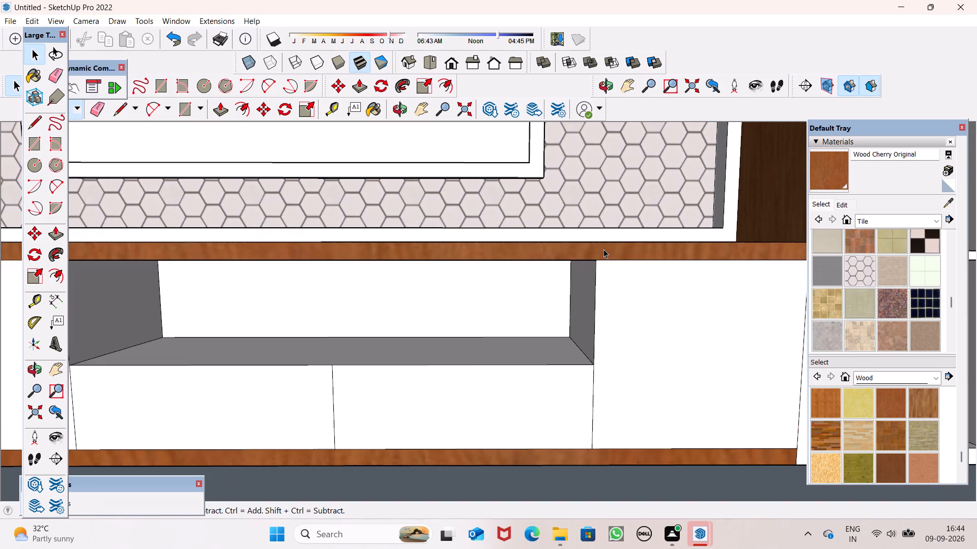
Paint the mounted TV panel black with Color M09 from the Colors collection.
scroll(575, 274, "down", 1)
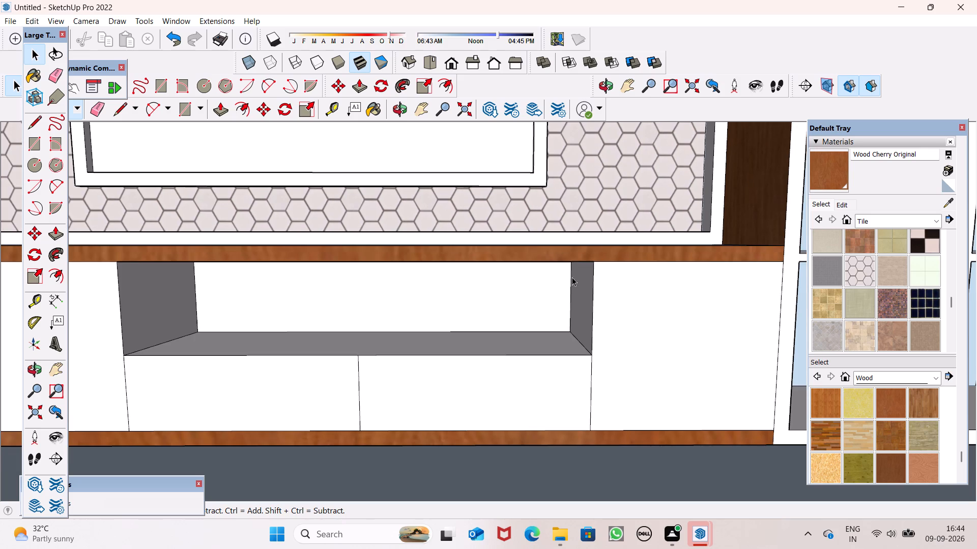
scroll(538, 298, "down", 6)
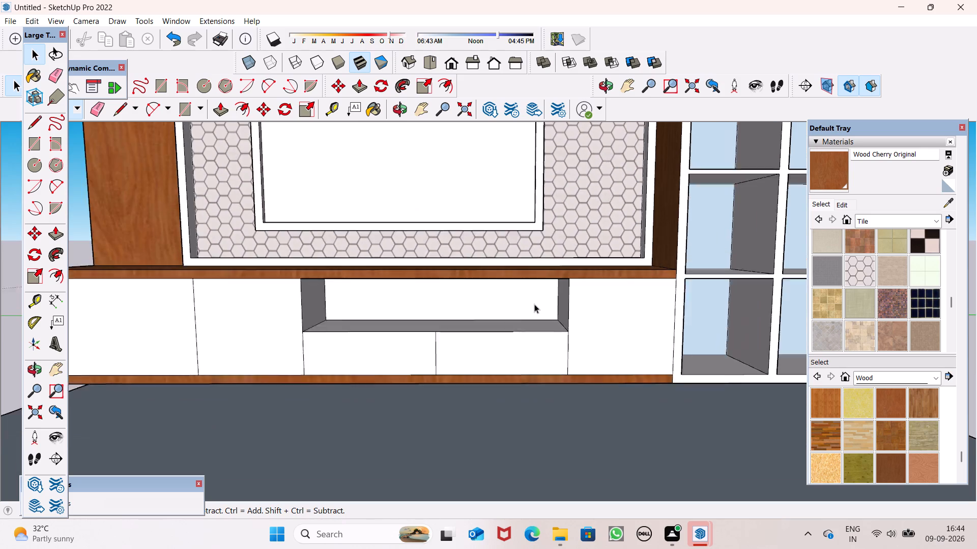
scroll(529, 296, "down", 5)
scroll(881, 395, "down", 11)
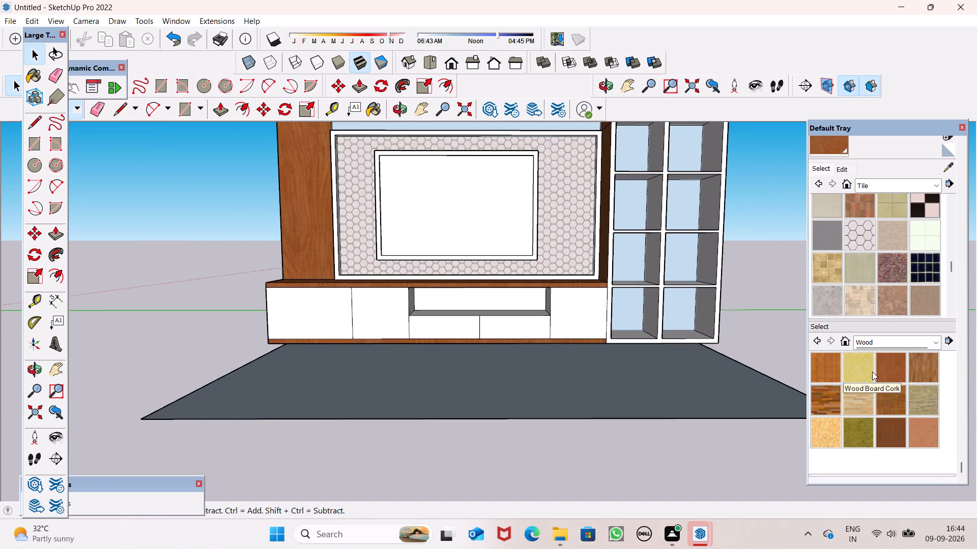
scroll(872, 371, "up", 13)
scroll(866, 342, "down", 13)
scroll(876, 355, "up", 2)
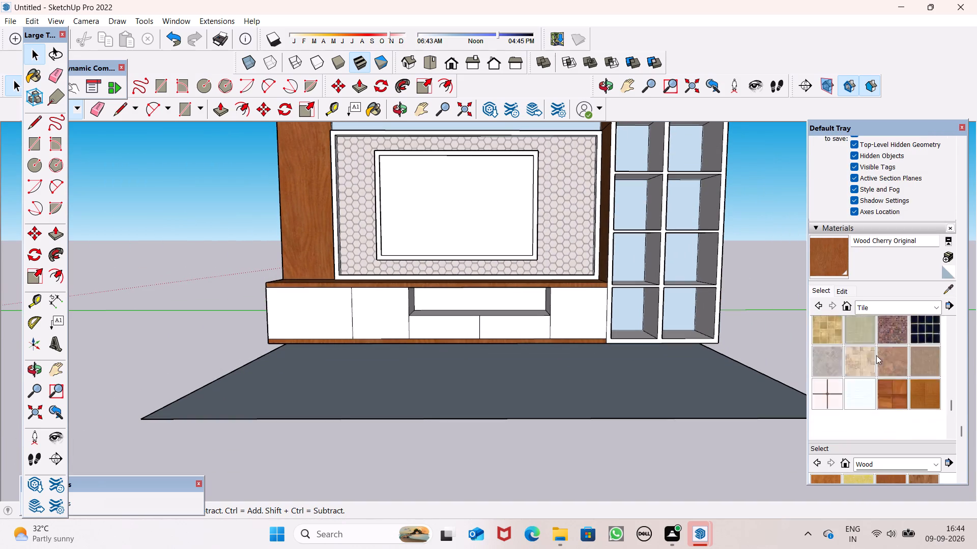
scroll(876, 355, "up", 2)
left_click(936, 306)
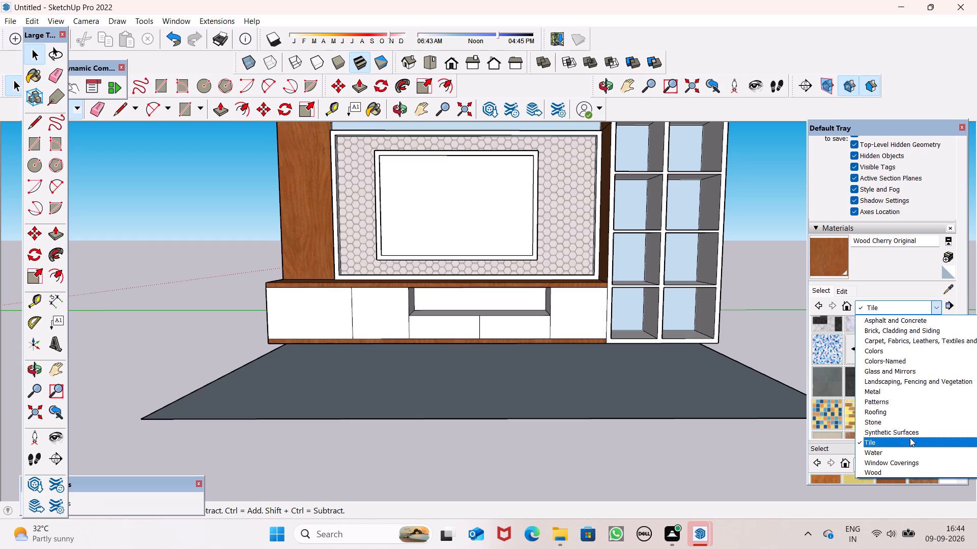
left_click(900, 352)
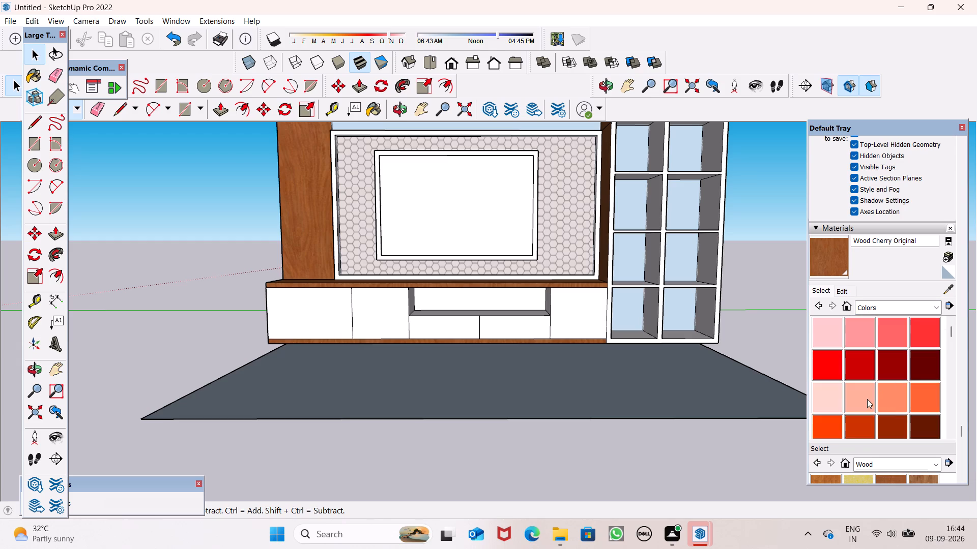
scroll(907, 410, "down", 17)
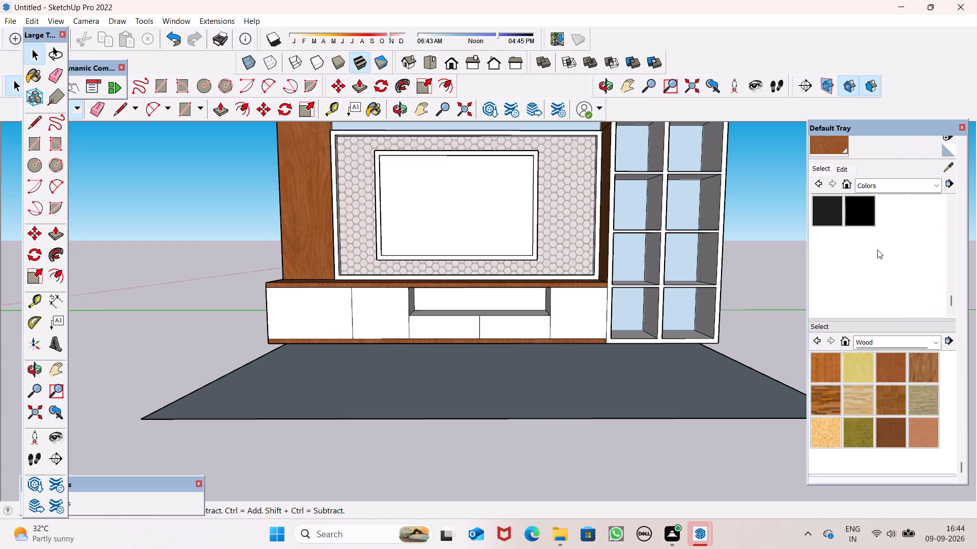
scroll(876, 249, "up", 2)
scroll(850, 317, "down", 3)
left_click(852, 223)
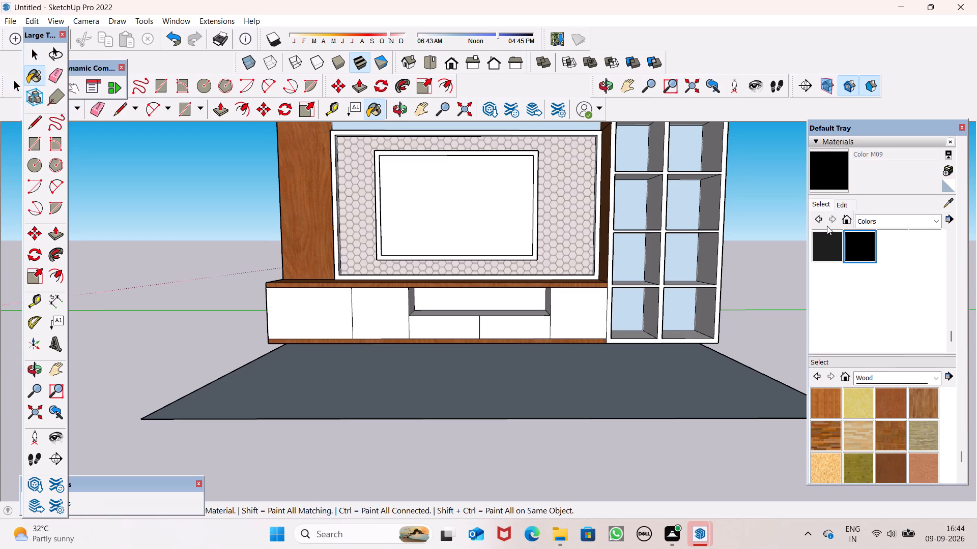
left_click(443, 203)
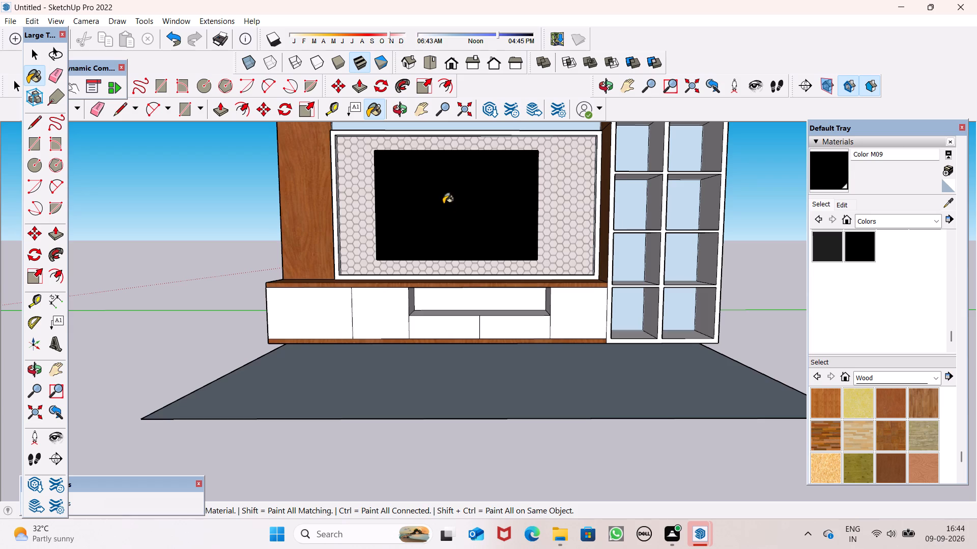
scroll(507, 239, "down", 1)
scroll(578, 250, "down", 4)
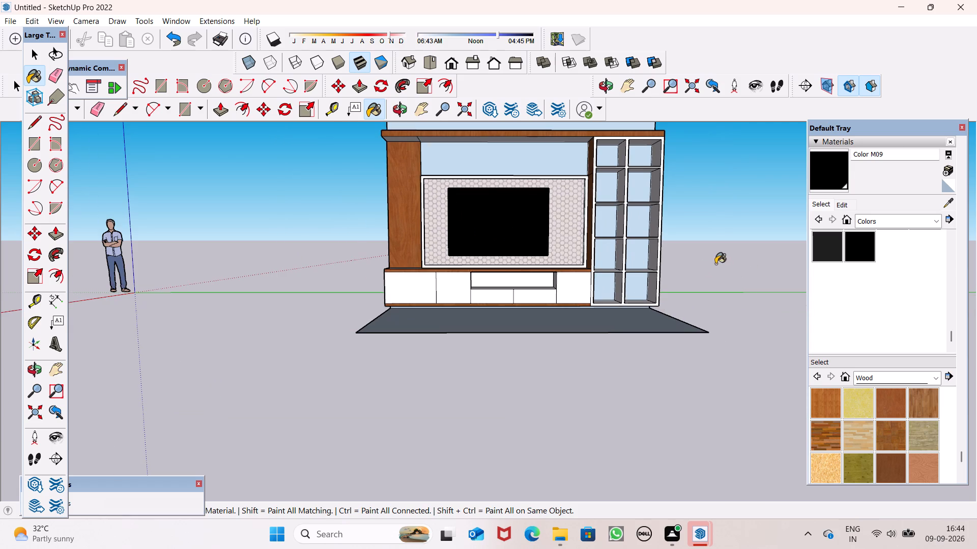
key("space")
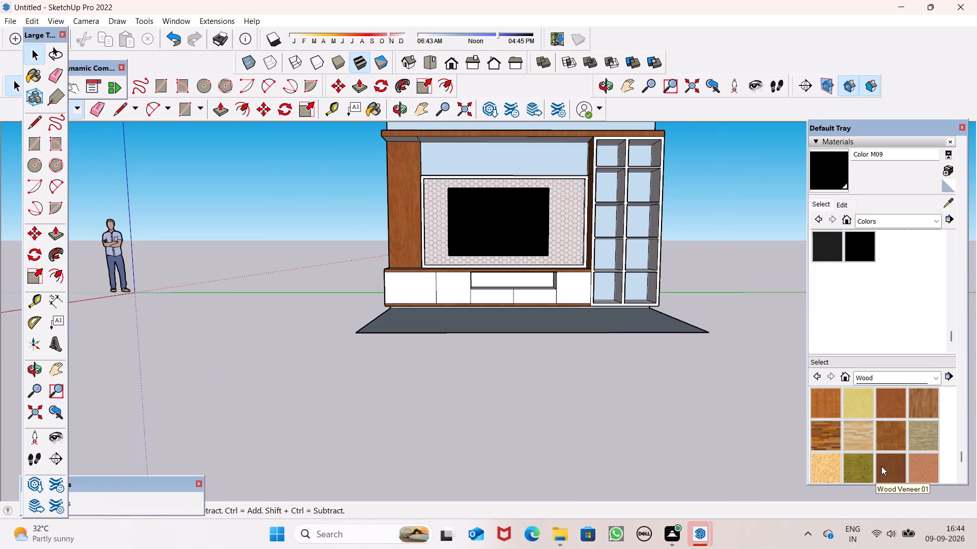
Paint the front face of the frame around the tiled back panel with Wood Cherry Original.
left_click(889, 405)
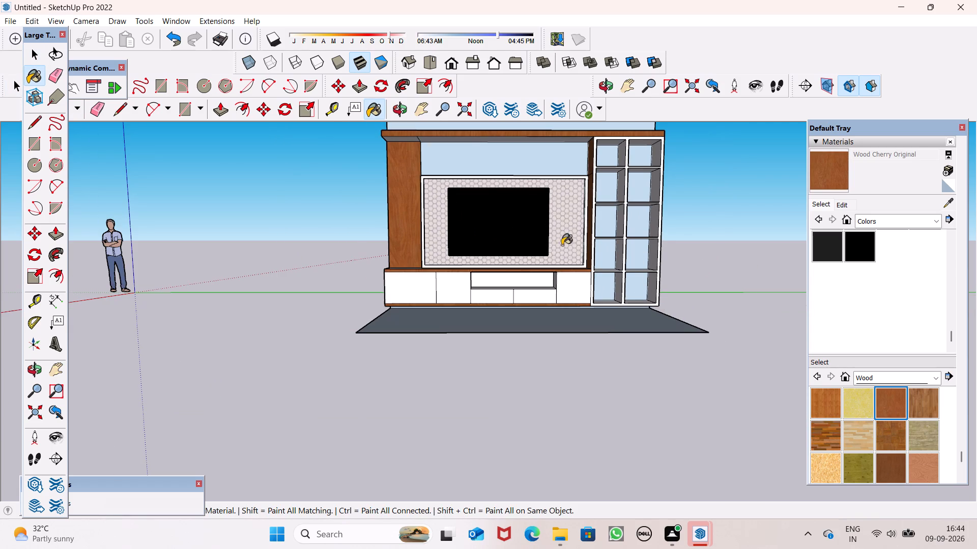
scroll(548, 150, "up", 7)
scroll(543, 191, "up", 6)
left_click(531, 220)
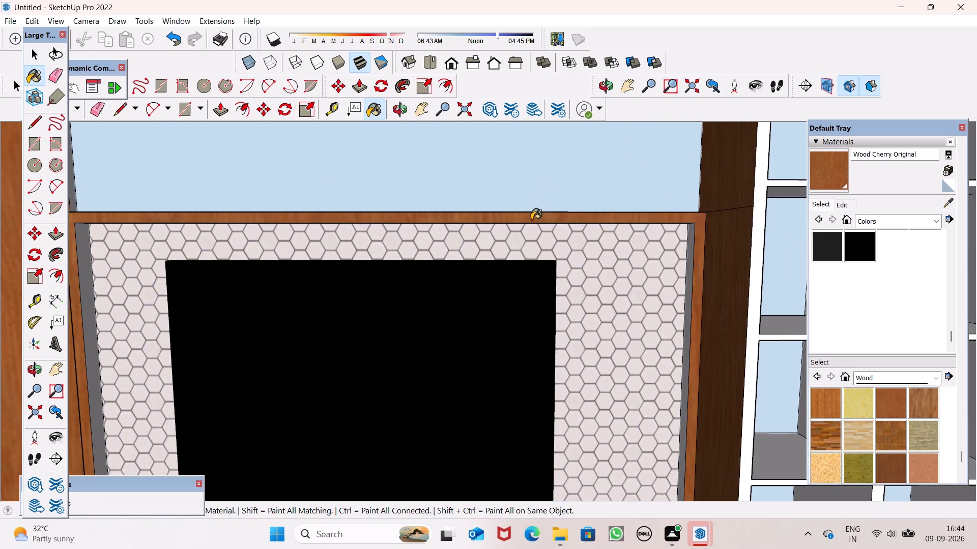
Paint the tiled panel frame's inner side face nearest the open shelves and its inner bottom face with Wood Cherry Original.
scroll(582, 243, "up", 1)
scroll(732, 178, "down", 7)
scroll(708, 283, "up", 7)
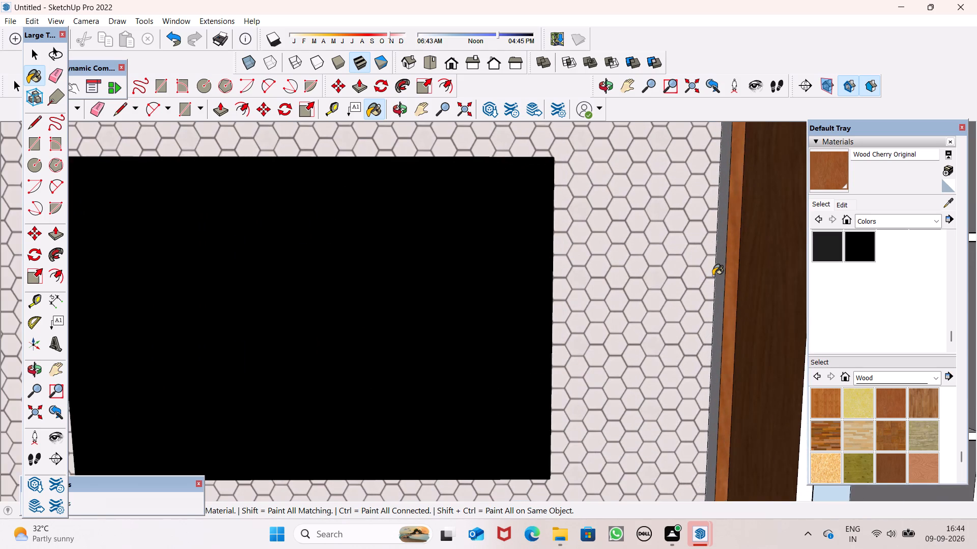
scroll(713, 276, "up", 9)
left_click(735, 269)
scroll(737, 244, "down", 8)
middle_click_drag(751, 311, 954, 350)
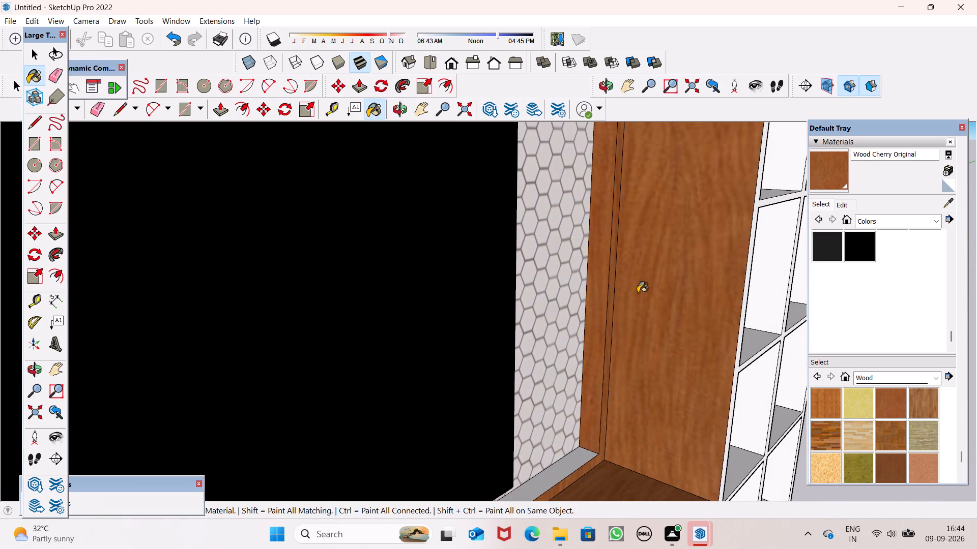
left_click(583, 462)
scroll(643, 355, "down", 12)
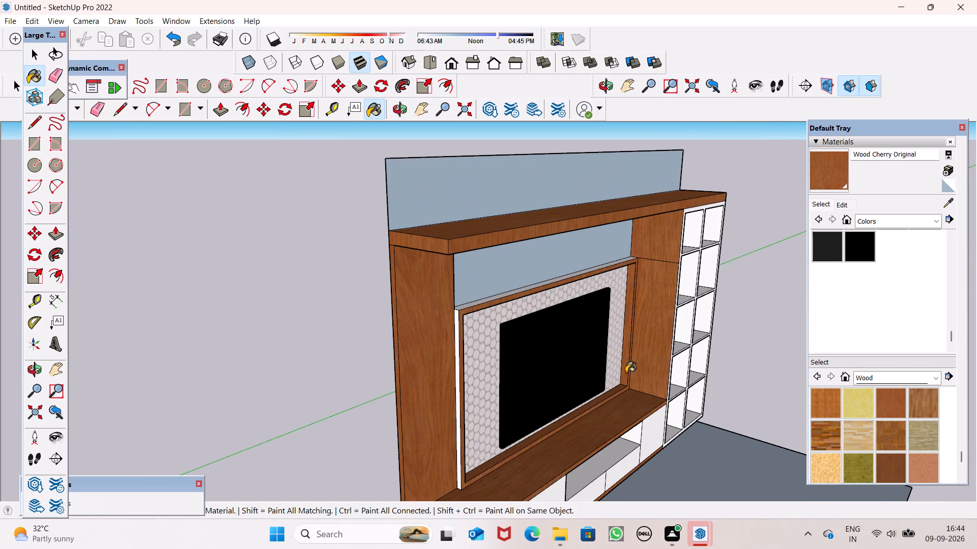
Paint the tiled panel frame's top face and its outer side face beside the wooden pillar with Wood Cherry Original.
scroll(529, 291, "up", 6)
left_click(499, 291)
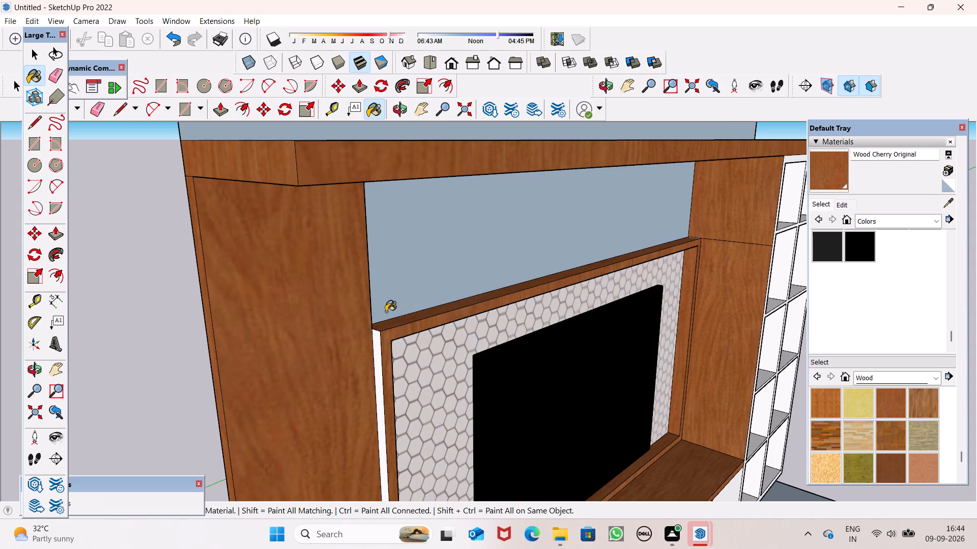
scroll(432, 314, "down", 1)
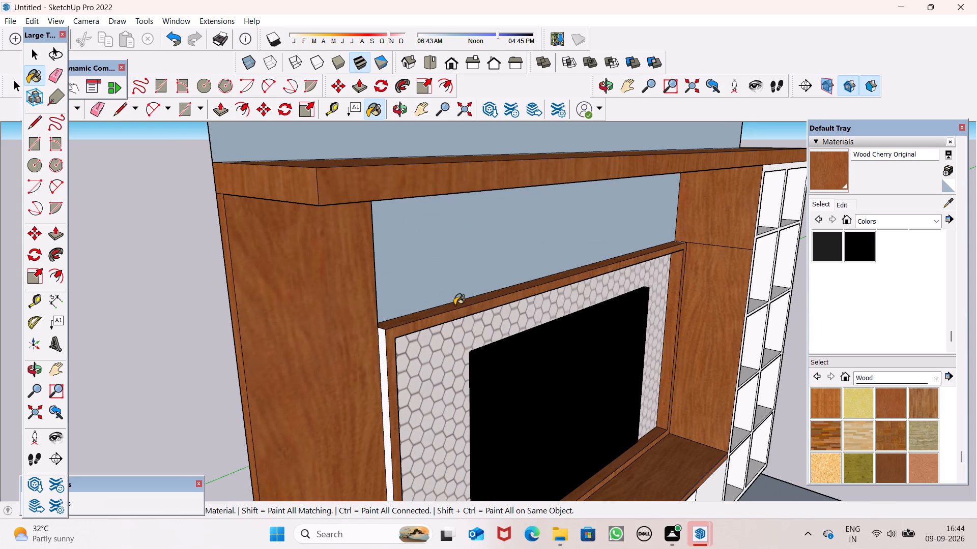
scroll(430, 334, "down", 5)
scroll(404, 381, "up", 15)
left_click(402, 374)
scroll(469, 274, "down", 15)
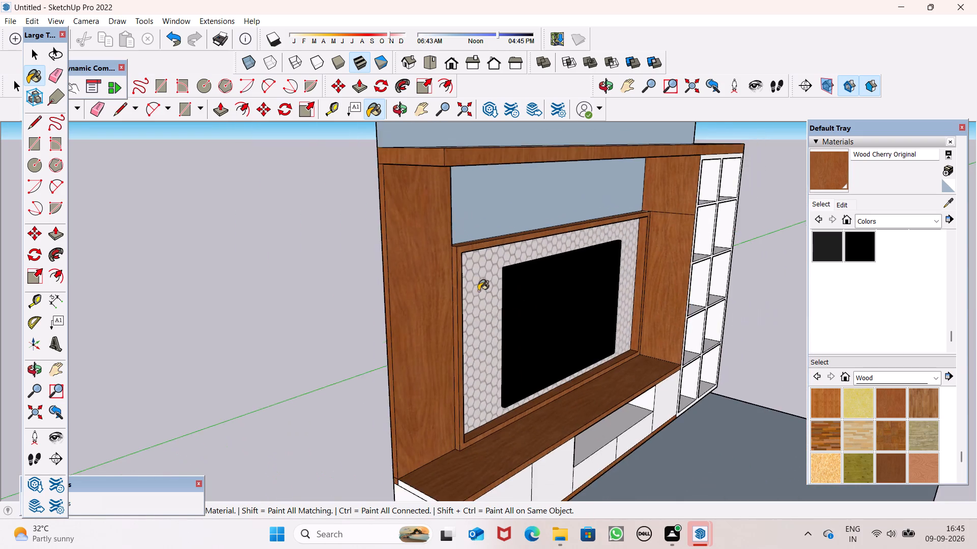
Examine the lower part of the tiled panel's frame and its corner beside the wooden pillar up close.
scroll(656, 359, "up", 1)
middle_click_drag(656, 359, 563, 268)
scroll(459, 318, "up", 7)
middle_click_drag(360, 396, 352, 421)
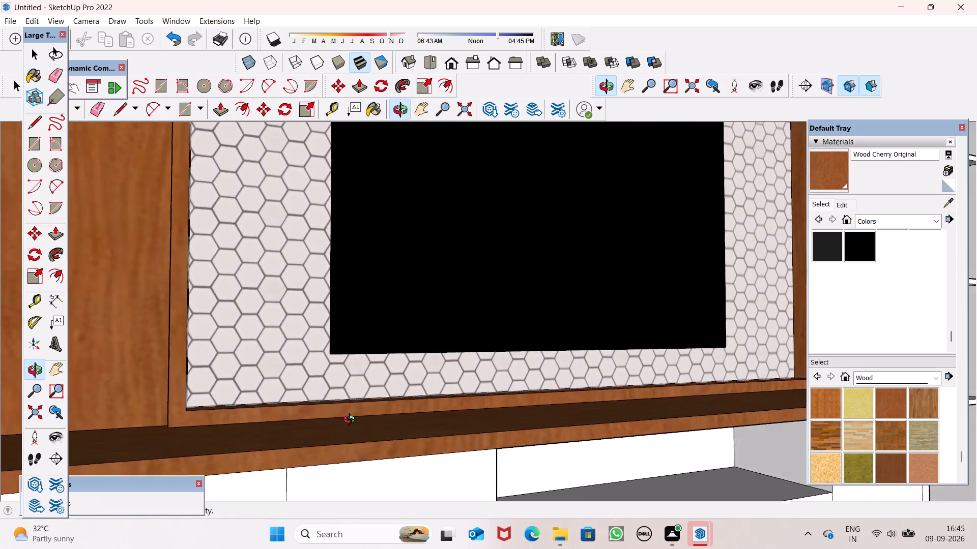
middle_click_drag(352, 421, 556, 391)
scroll(556, 393, "up", 5)
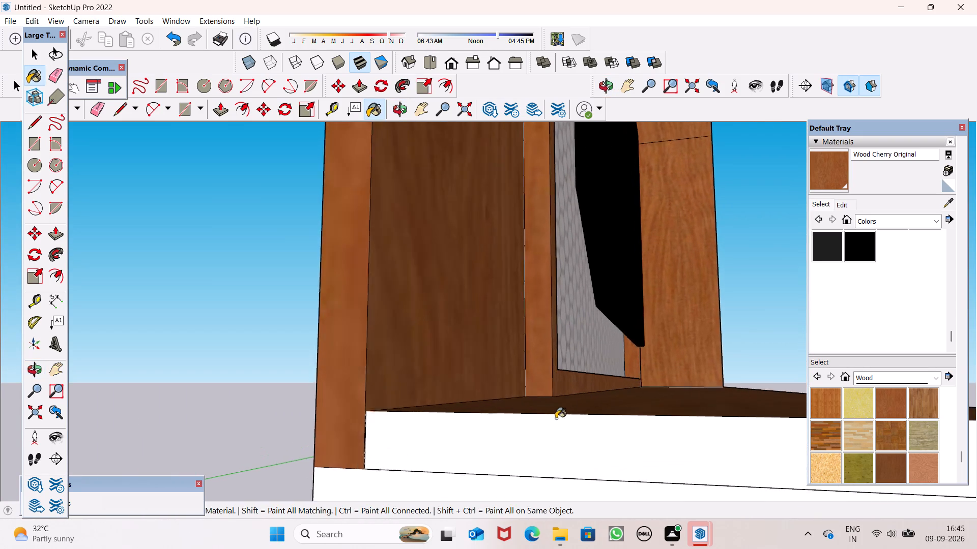
scroll(556, 418, "up", 18)
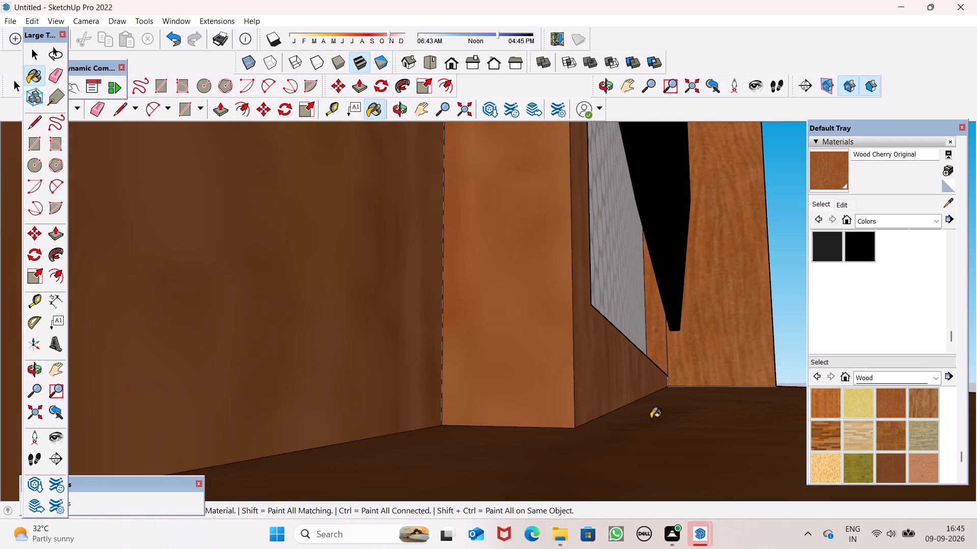
middle_click_drag(651, 418, 477, 451)
scroll(645, 382, "up", 1)
scroll(531, 372, "down", 13)
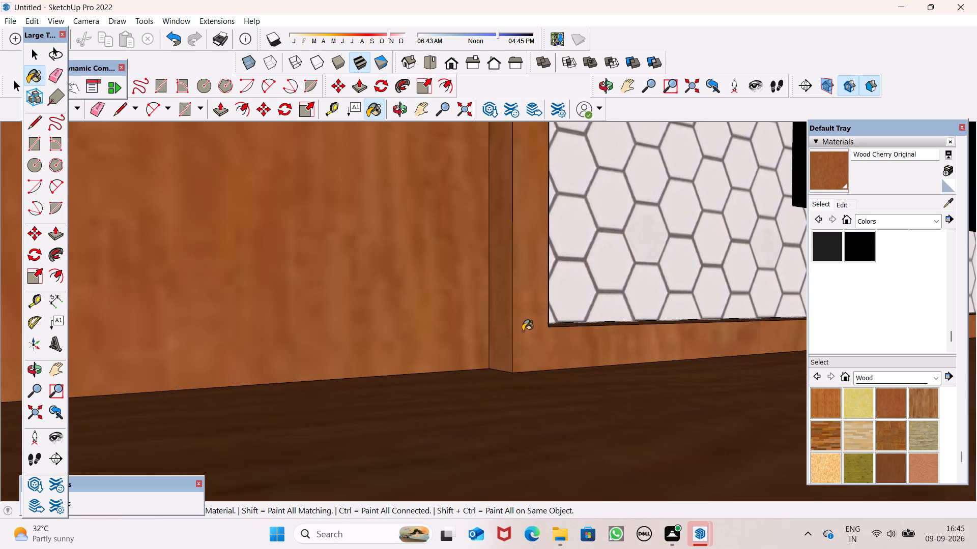
Paint the end face of the base cabinet's top slab, below the wooden pillar, with Wood Cherry Original.
scroll(669, 333, "down", 19)
scroll(623, 364, "up", 7)
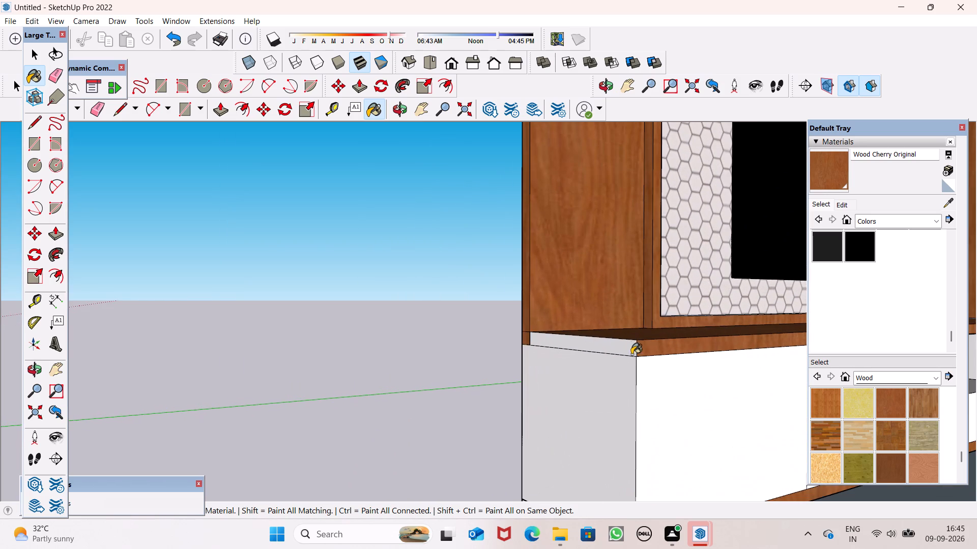
left_click(625, 352)
scroll(610, 323, "down", 10)
scroll(658, 332, "up", 1)
middle_click_drag(658, 332, 487, 392)
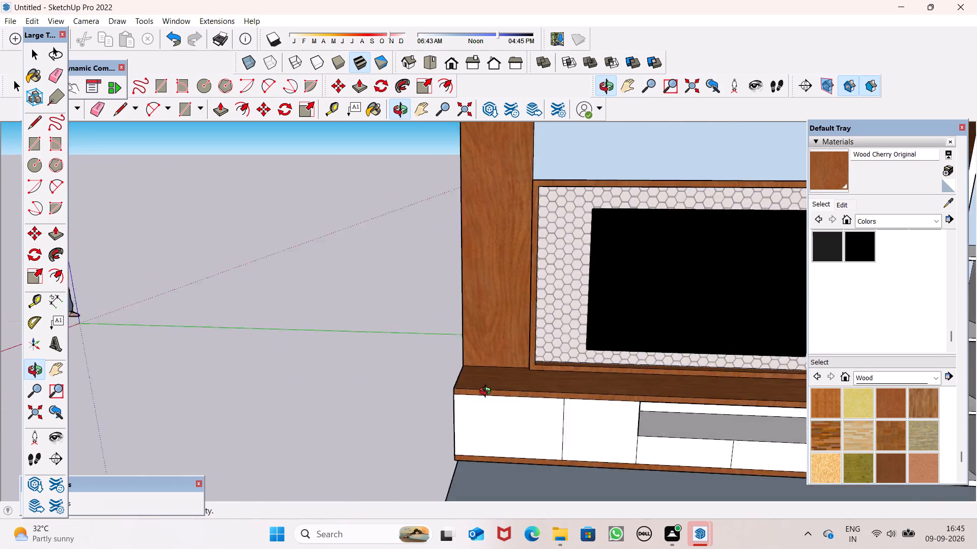
middle_click_drag(487, 392, 362, 365)
scroll(484, 330, "down", 6)
middle_click_drag(558, 399, 510, 387)
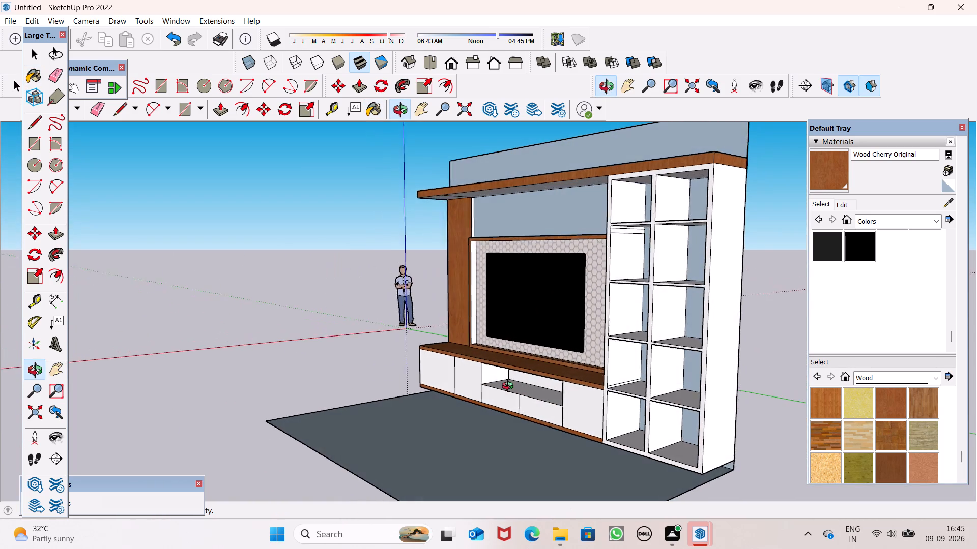
middle_click_drag(510, 387, 706, 417)
key("space")
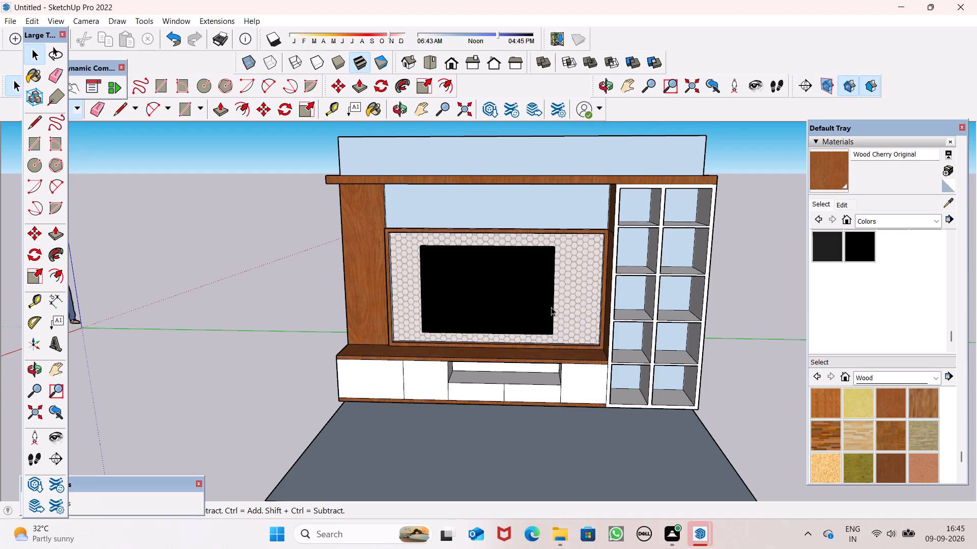
key("space")
Paint the back wall above the tiled panel and the part above the top wooden shelf with Color C01.
scroll(888, 270, "up", 2)
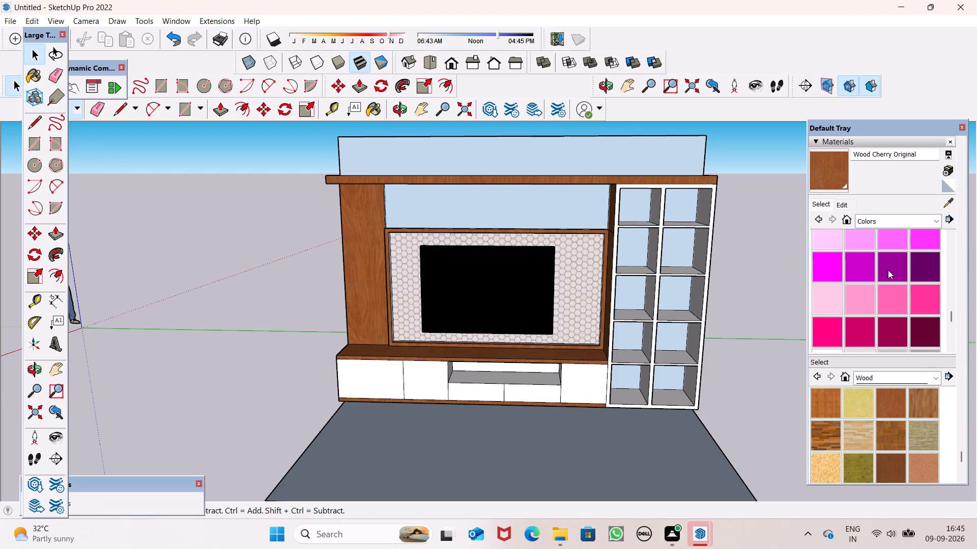
scroll(888, 270, "up", 11)
scroll(875, 295, "down", 1)
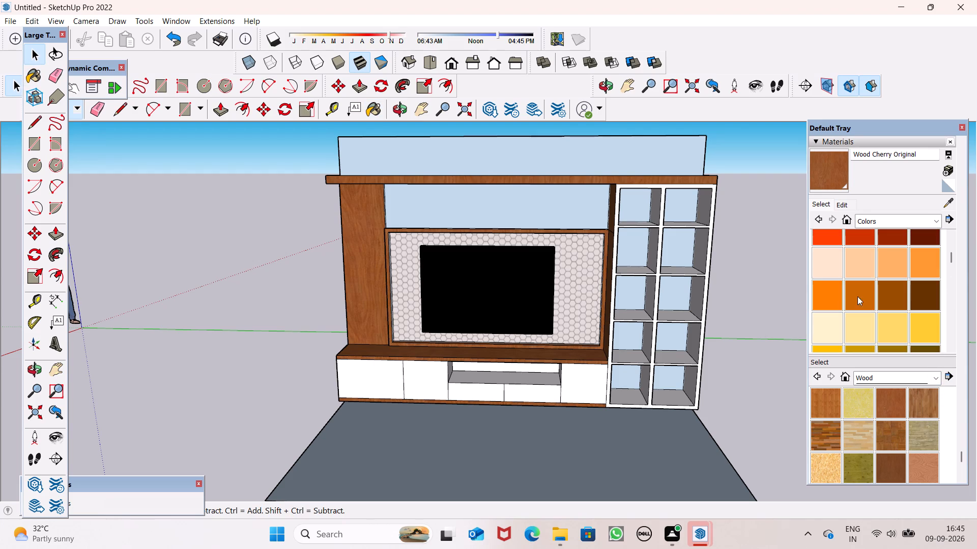
left_click(822, 271)
left_click(575, 215)
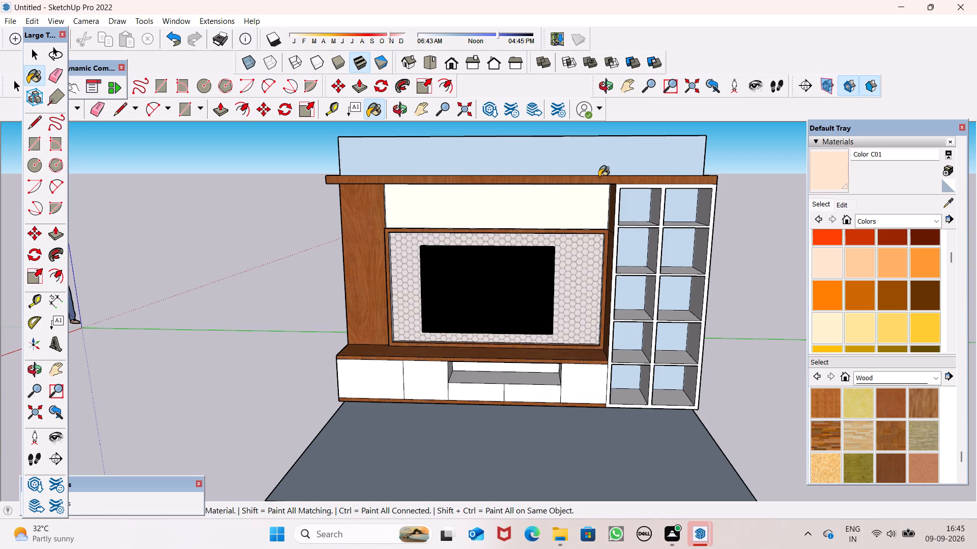
left_click(603, 171)
Paint all door and drawer fronts of the base cabinet with Color C01.
scroll(419, 380, "up", 3)
left_click(325, 372)
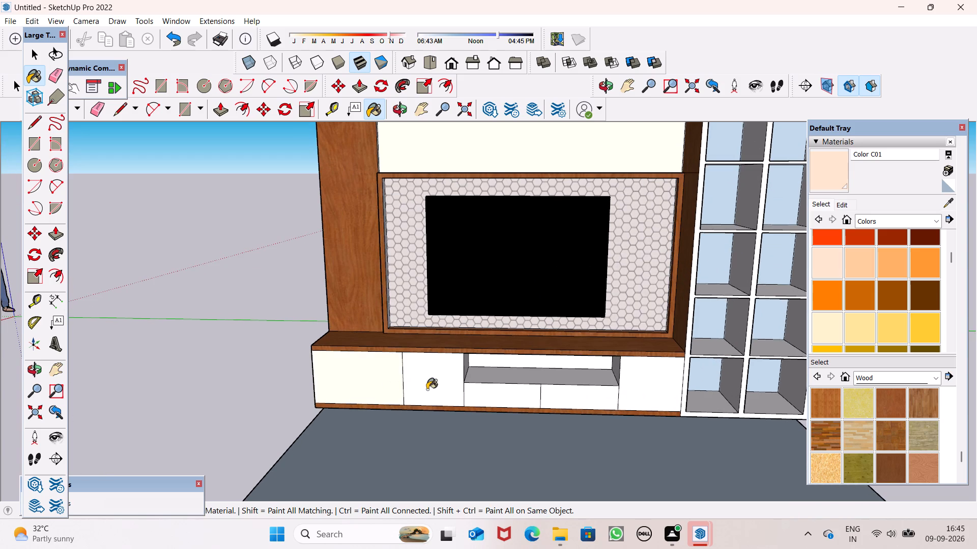
left_click(427, 389)
left_click(500, 402)
left_click(577, 402)
left_click(669, 396)
left_click(653, 387)
Paint the back faces of the open shelf compartments in the upper three rows with Color C01.
key("space")
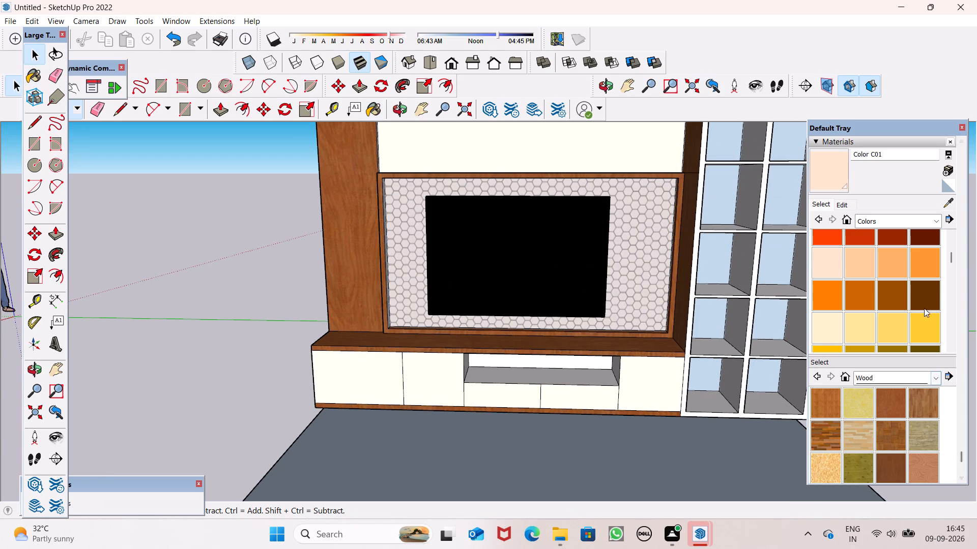
scroll(910, 305, "down", 9)
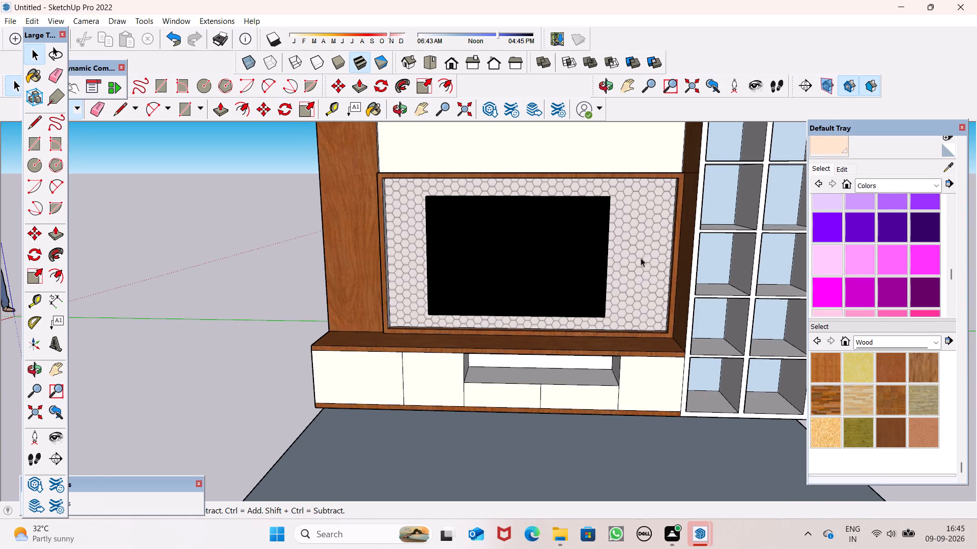
scroll(619, 266, "down", 6)
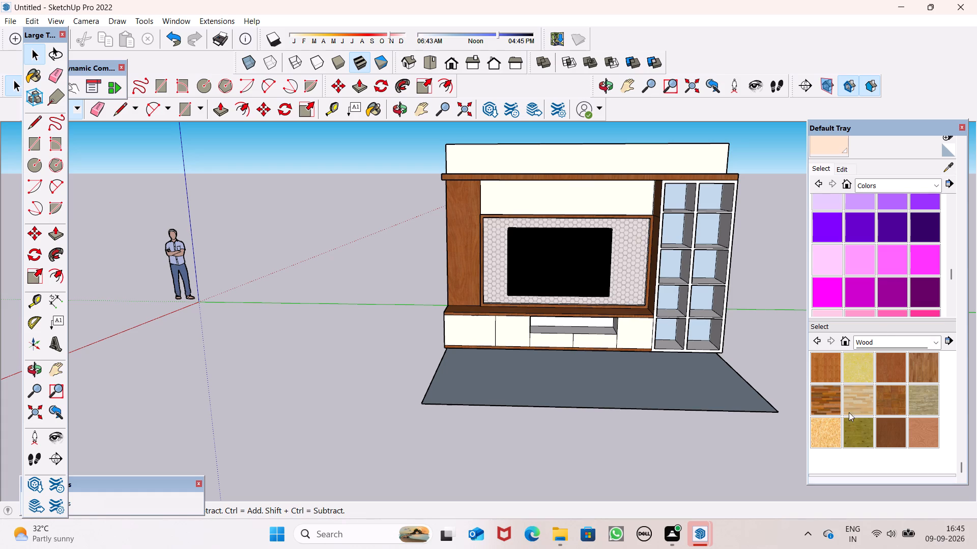
left_click(822, 142)
left_click(674, 200)
scroll(707, 202, "up", 4)
left_click(707, 197)
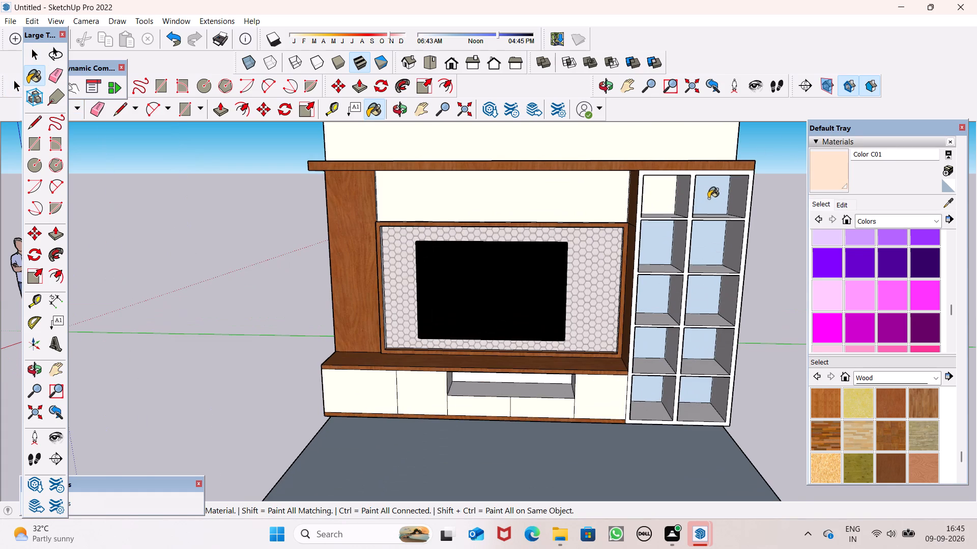
left_click(712, 236)
left_click(661, 245)
left_click(664, 289)
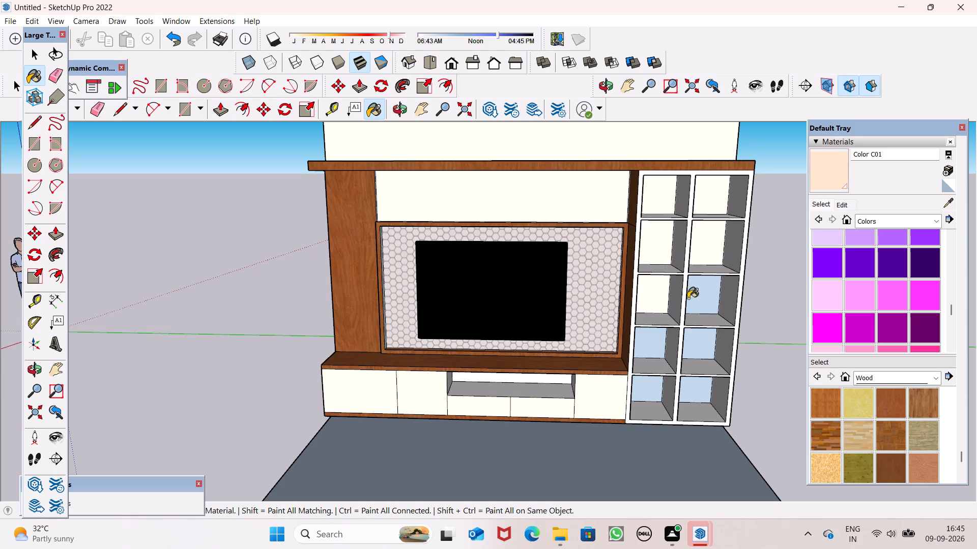
left_click(697, 298)
Paint the back faces of the open shelf compartments in the lowest two rows with Color C01.
left_click(659, 345)
left_click(697, 351)
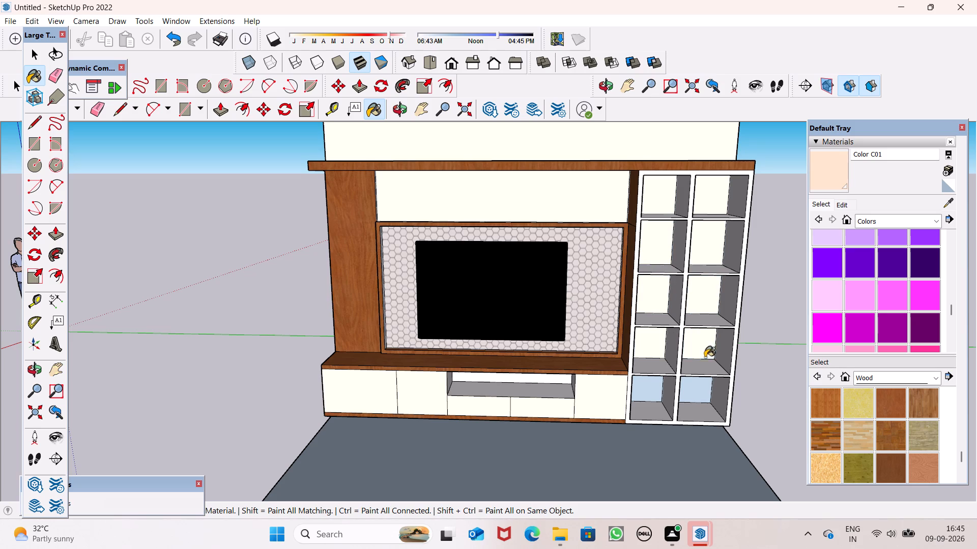
scroll(710, 394, "up", 5)
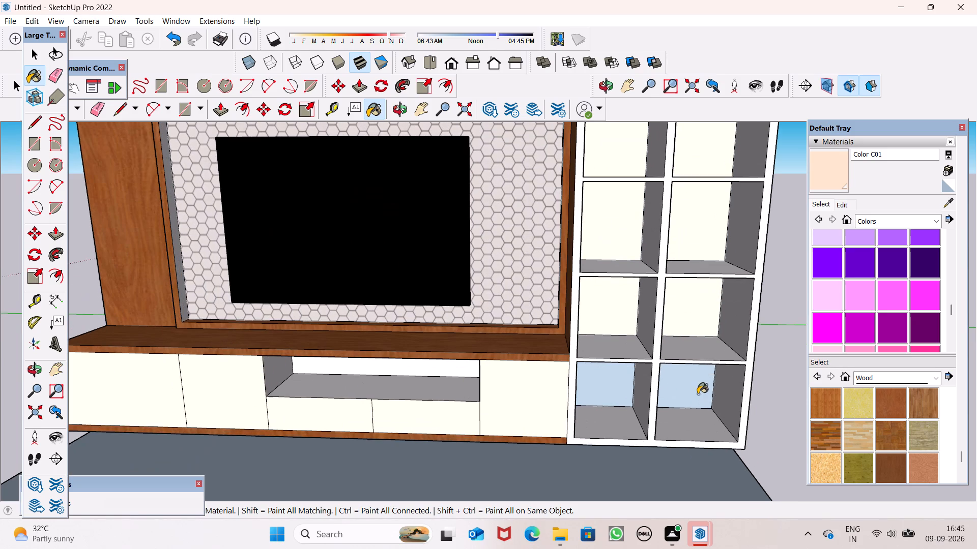
left_click(698, 391)
left_click(628, 385)
Paint the floors of both bottom-row shelf compartments and the outer column's outer inside wall there with Color C01.
left_click_drag(610, 420, 619, 428)
left_click(689, 433)
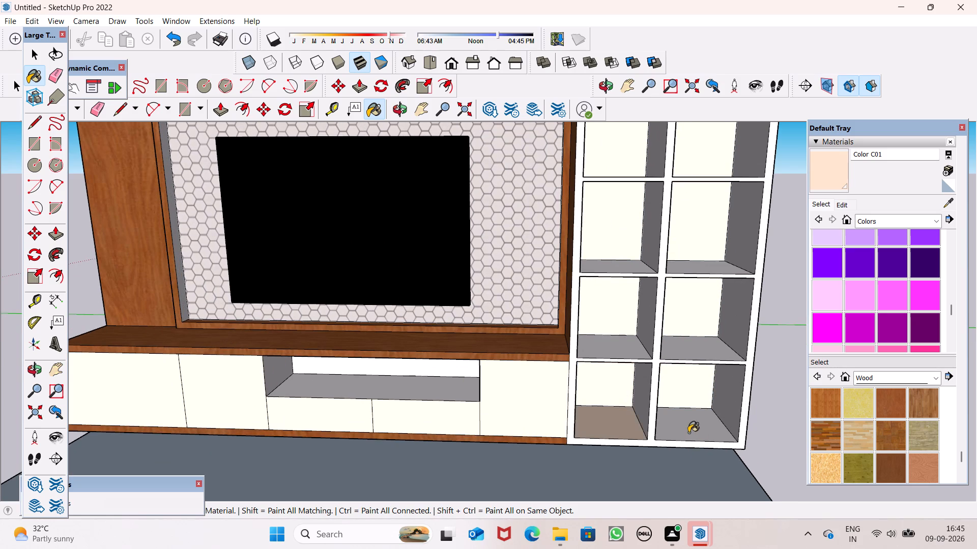
scroll(721, 407, "up", 7)
left_click(736, 391)
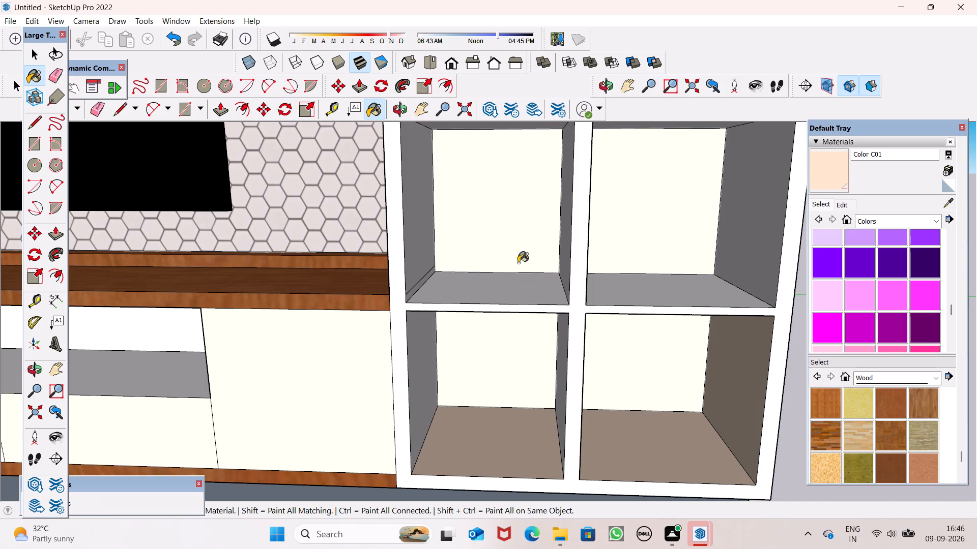
In the shelf column beside the TV, paint the second-lowest compartment's floor and the TV-side inner walls of the lowest two compartments with Color C01.
left_click(469, 280)
left_click(405, 245)
left_click(417, 243)
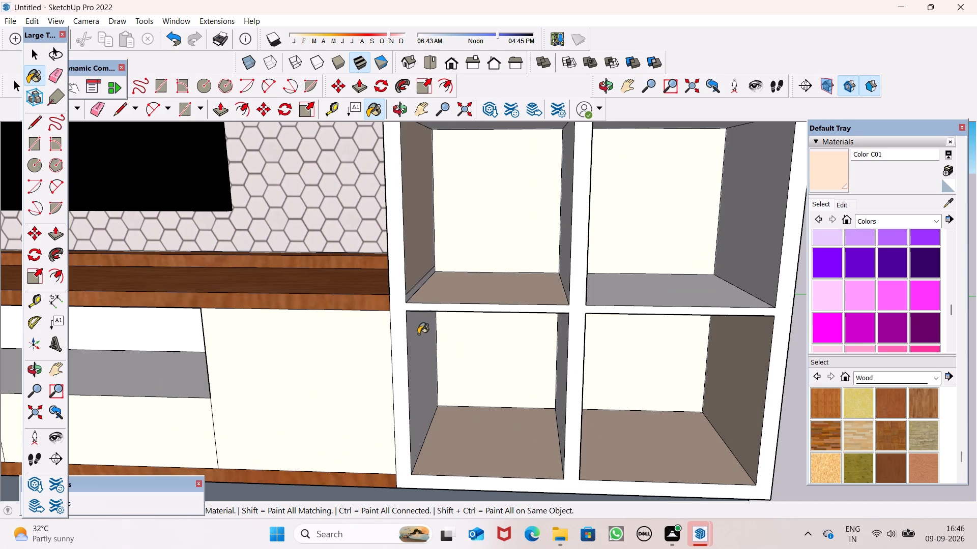
left_click(416, 342)
scroll(418, 284, "up", 7)
left_click(418, 291)
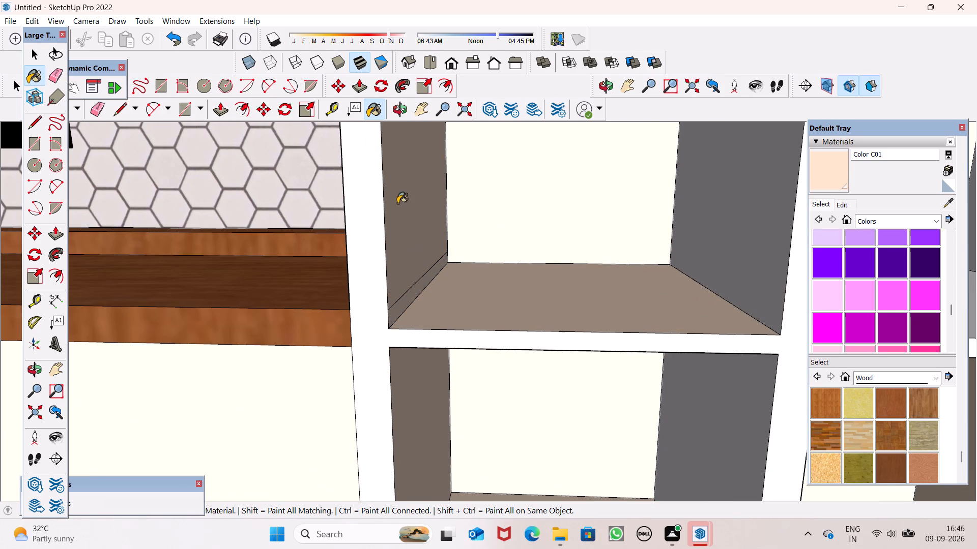
Erase the stray edge along the TV-side inner wall of the second-lowest shelf compartment beside the TV.
left_click(104, 102)
scroll(405, 301, "up", 5)
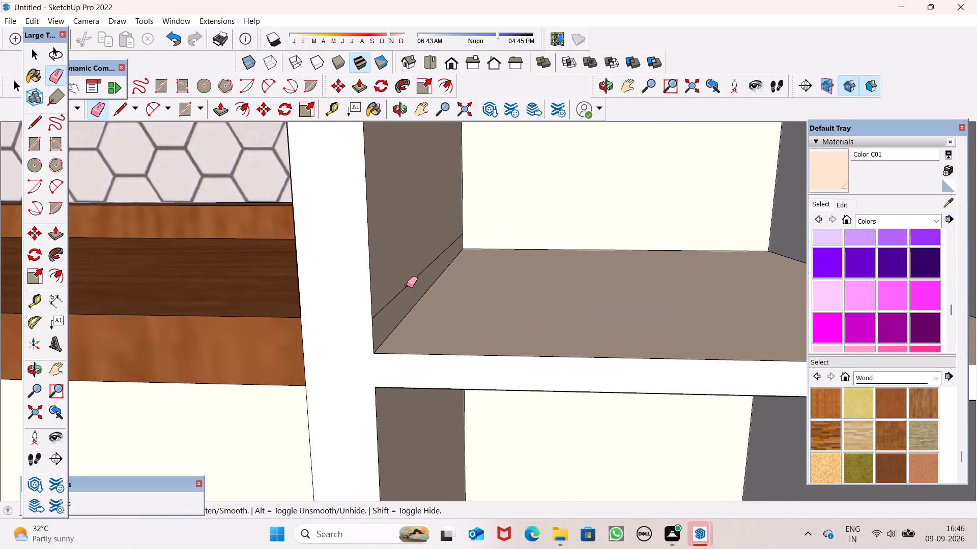
left_click_drag(407, 284, 407, 291)
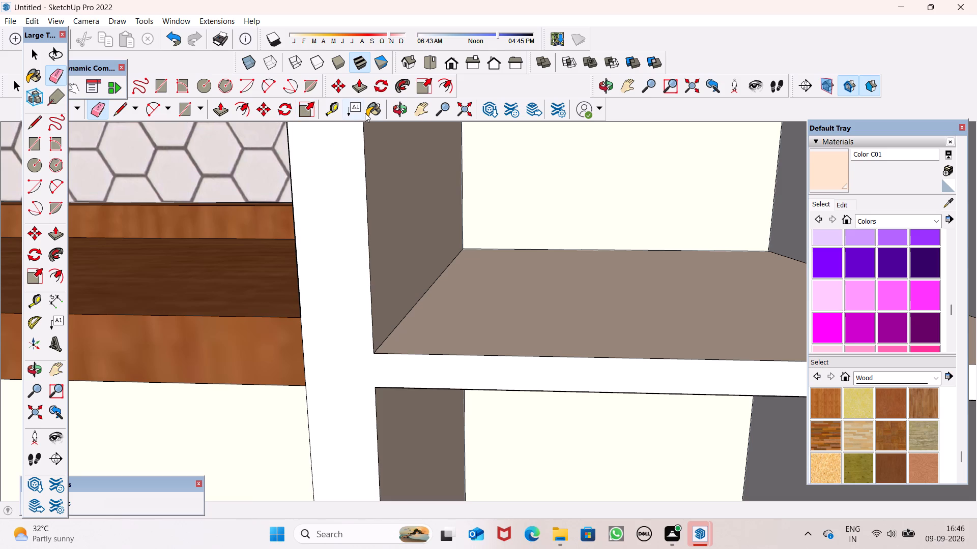
Paint the inner column's divider-side walls in the lowest two rows and the outer column's second-lowest floor and outer inside wall with Color C01.
left_click(366, 113)
scroll(487, 253, "down", 7)
scroll(529, 286, "down", 2)
left_click(631, 393)
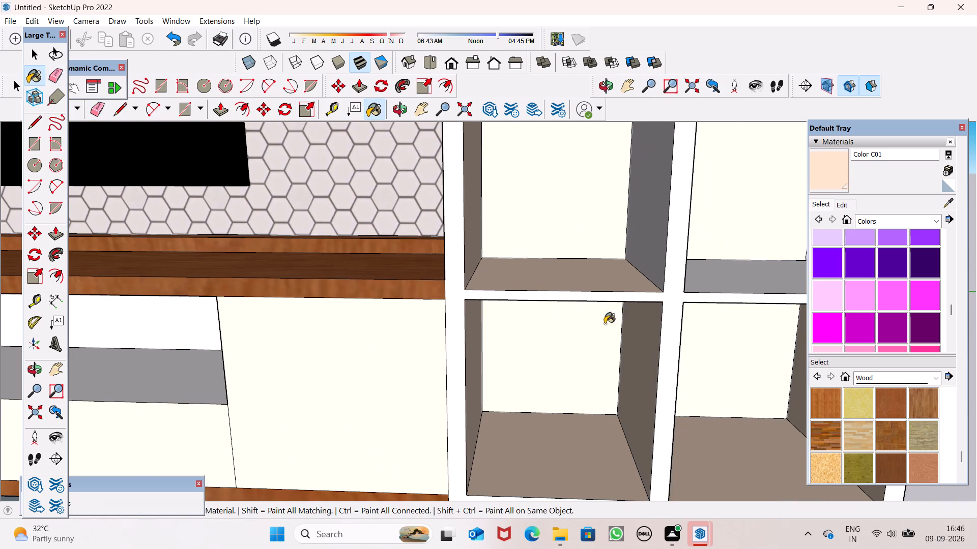
left_click(658, 226)
left_click(761, 278)
scroll(724, 282, "down", 7)
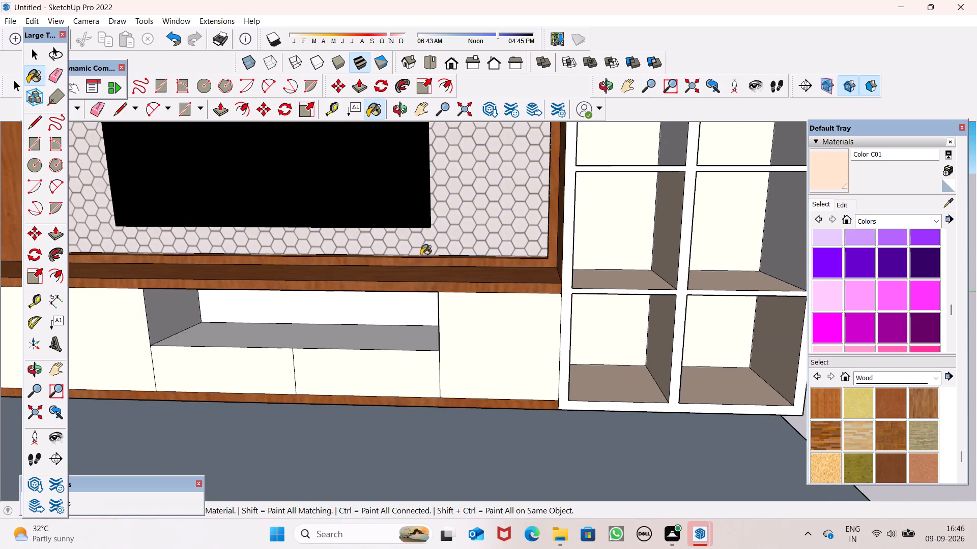
scroll(535, 286, "down", 5)
scroll(701, 299, "up", 8)
left_click(702, 241)
Paint the divider-side inner walls of the outer shelf column's lowest two compartments with Color C01.
middle_click_drag(705, 320, 704, 331)
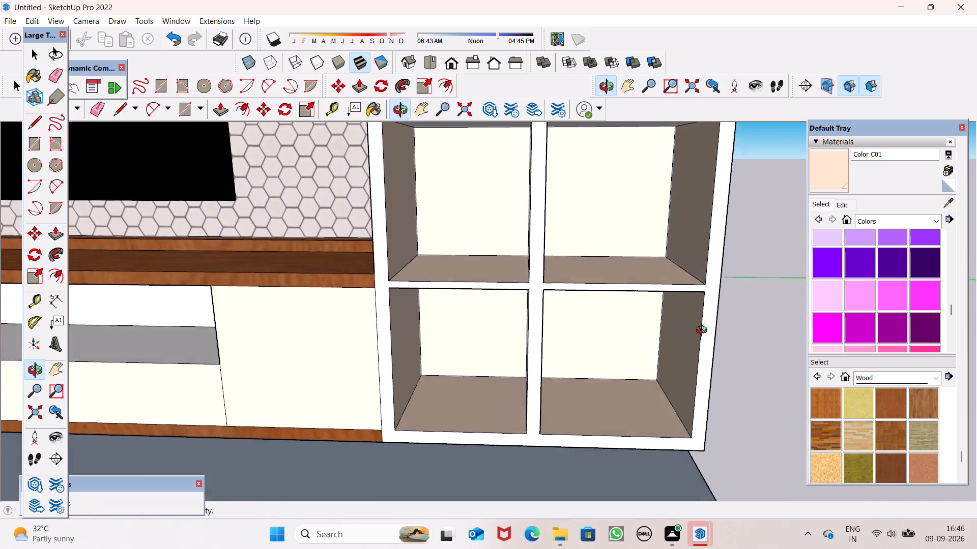
middle_click_drag(704, 331, 567, 358)
left_click(514, 247)
left_click(498, 374)
Paint the floors and TV-facing-side inner walls of both middle-row shelf compartments with Color C01.
scroll(537, 284, "down", 5)
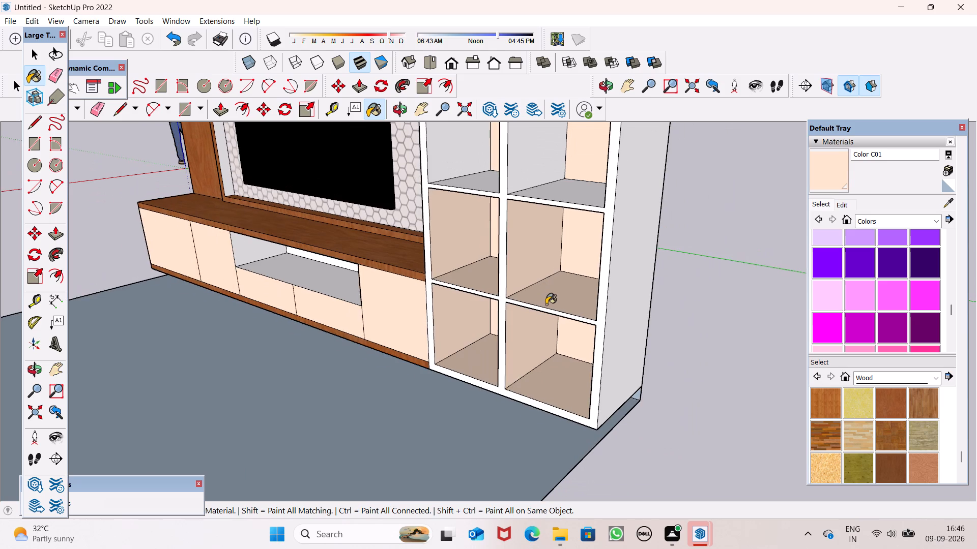
scroll(551, 300, "down", 6)
scroll(545, 218, "up", 4)
left_click(548, 212)
left_click(568, 241)
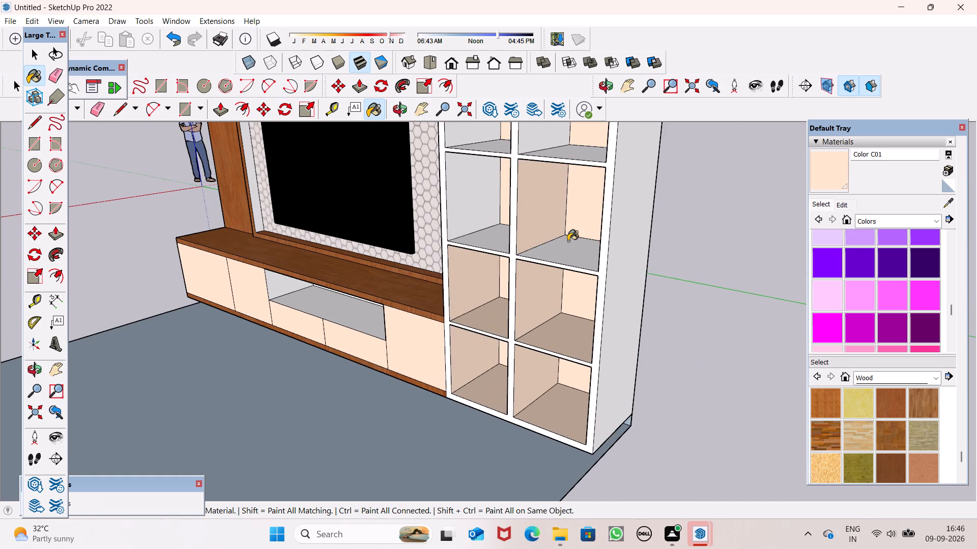
left_click(465, 237)
left_click(469, 218)
Paint the floors and TV-side inner walls of both shelf compartments in the second row from the top with Color C01.
scroll(504, 265, "down", 7)
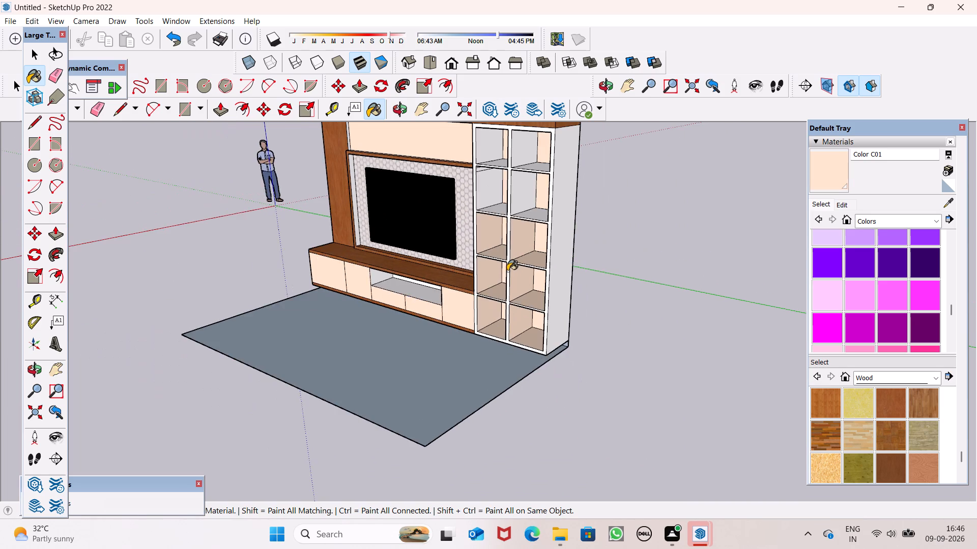
middle_click_drag(508, 271, 577, 279)
scroll(541, 190, "up", 5)
left_click(512, 189)
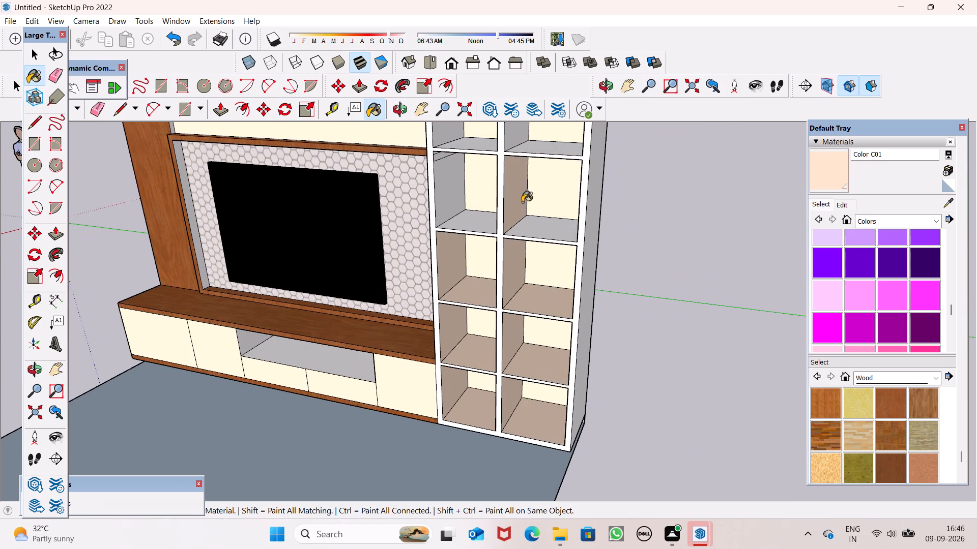
left_click_drag(524, 206, 528, 219)
left_click_drag(482, 223, 477, 220)
left_click(438, 189)
Paint the undersides above both middle-row shelf compartments with Color C01.
middle_click_drag(488, 235, 490, 241)
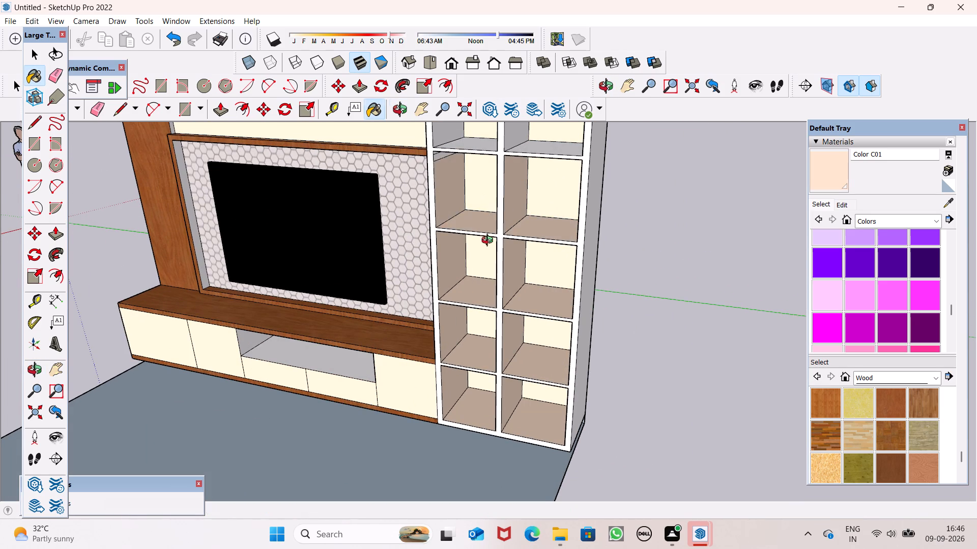
middle_click_drag(490, 241, 544, 208)
scroll(512, 165, "up", 1)
middle_click_drag(535, 268, 509, 207)
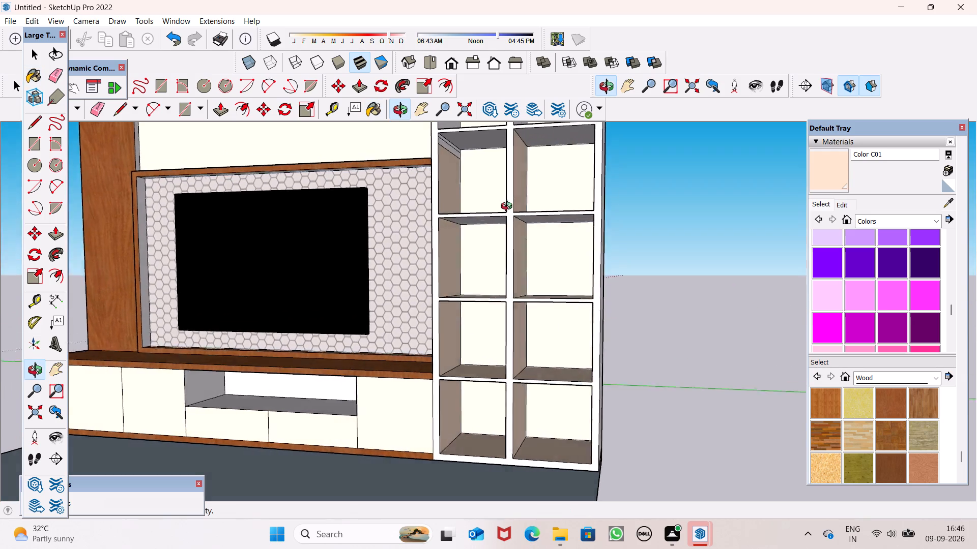
middle_click_drag(509, 207, 496, 173)
scroll(502, 194, "up", 3)
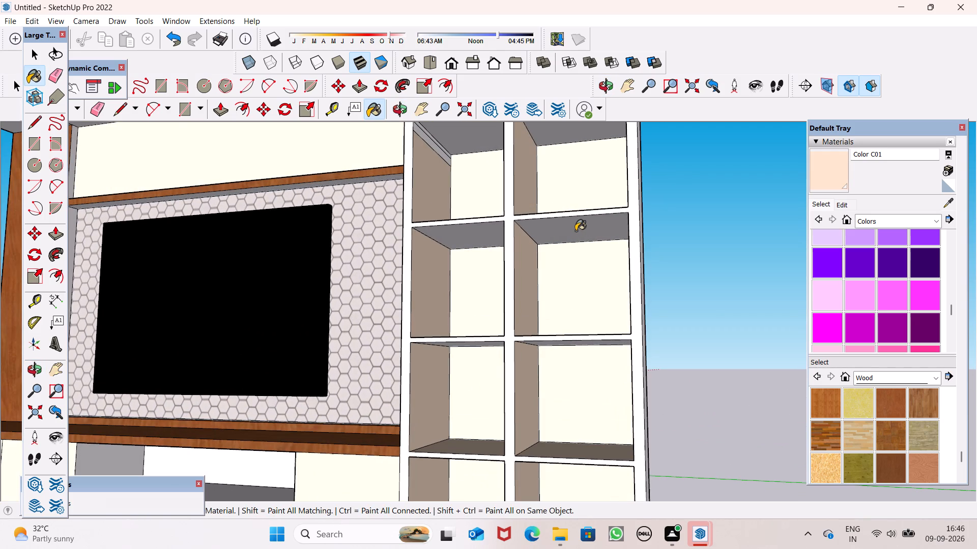
left_click(576, 231)
left_click(473, 230)
Paint the ceilings of all four compartments in the lowest two shelf rows with Color C01.
middle_click_drag(527, 296, 569, 182)
scroll(569, 182, "up", 1)
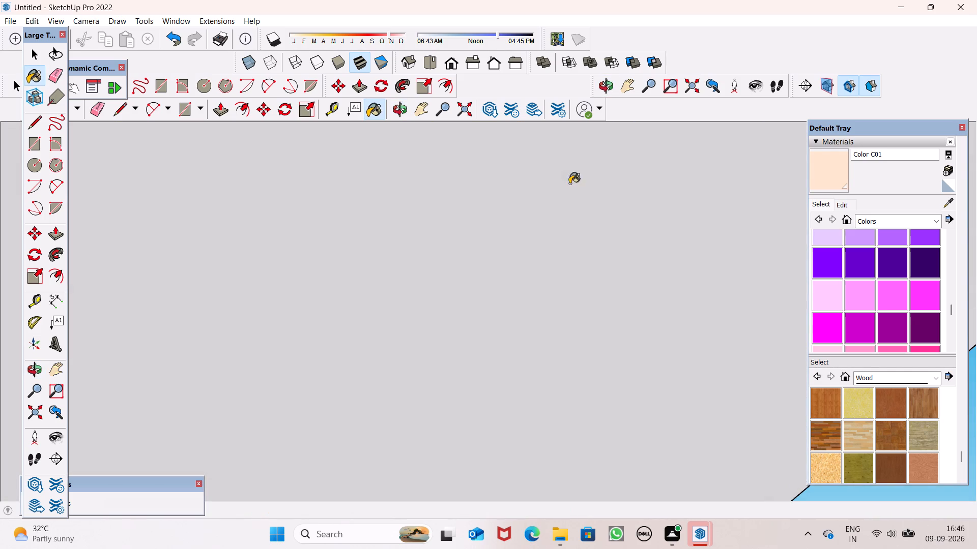
scroll(589, 246, "down", 7)
middle_click_drag(590, 247, 596, 434)
scroll(538, 227, "down", 3)
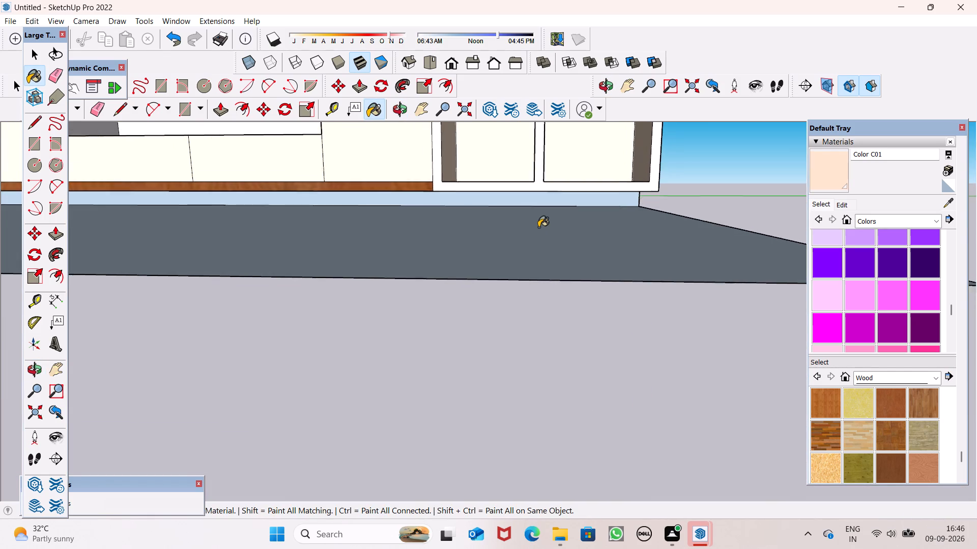
scroll(538, 227, "down", 16)
scroll(531, 238, "up", 15)
middle_click(532, 233)
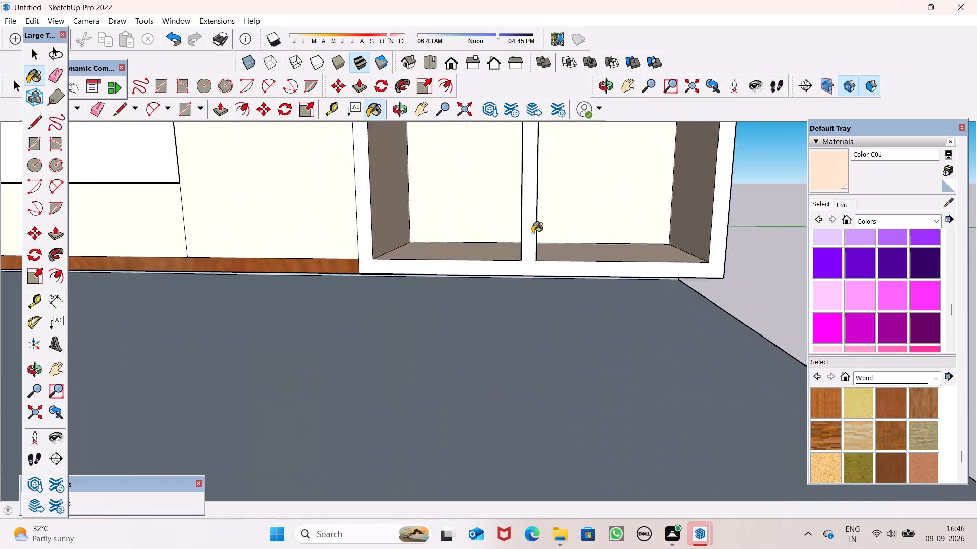
scroll(534, 232, "up", 7)
scroll(538, 287, "down", 20)
scroll(538, 287, "down", 2)
middle_click_drag(580, 292, 595, 202)
scroll(611, 255, "up", 7)
scroll(564, 264, "up", 8)
left_click(553, 170)
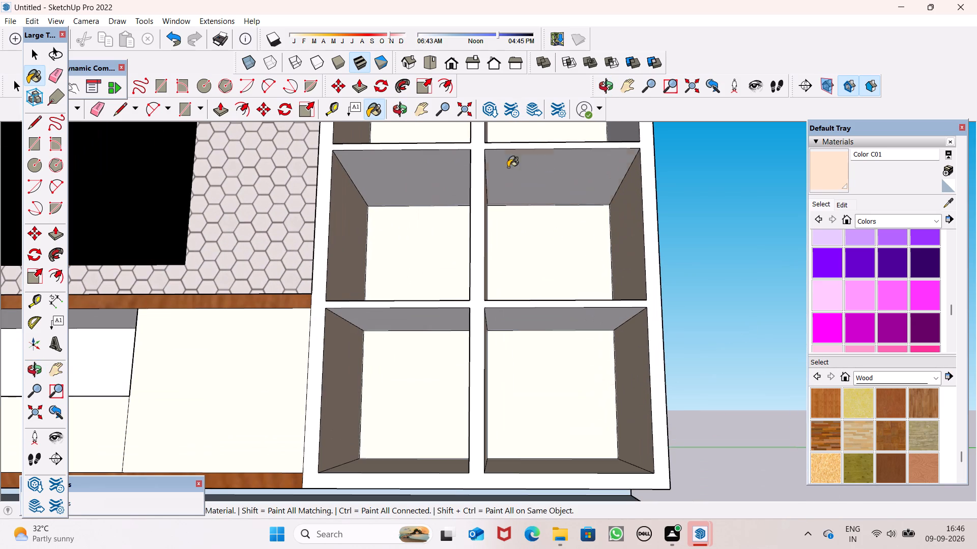
left_click(425, 169)
left_click(392, 318)
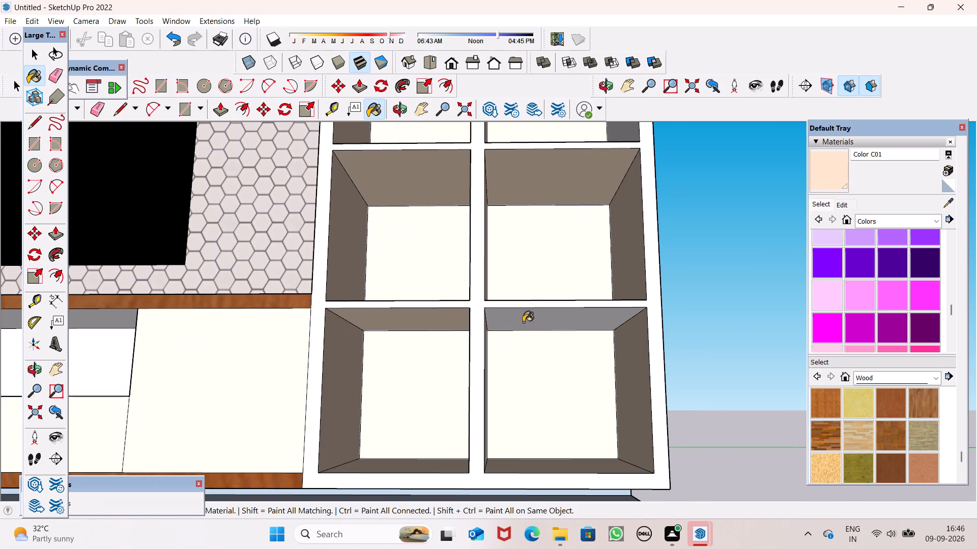
left_click(525, 321)
Paint the outer inside wall of the outer column's middle-row compartment with Color C01.
scroll(527, 318, "down", 2)
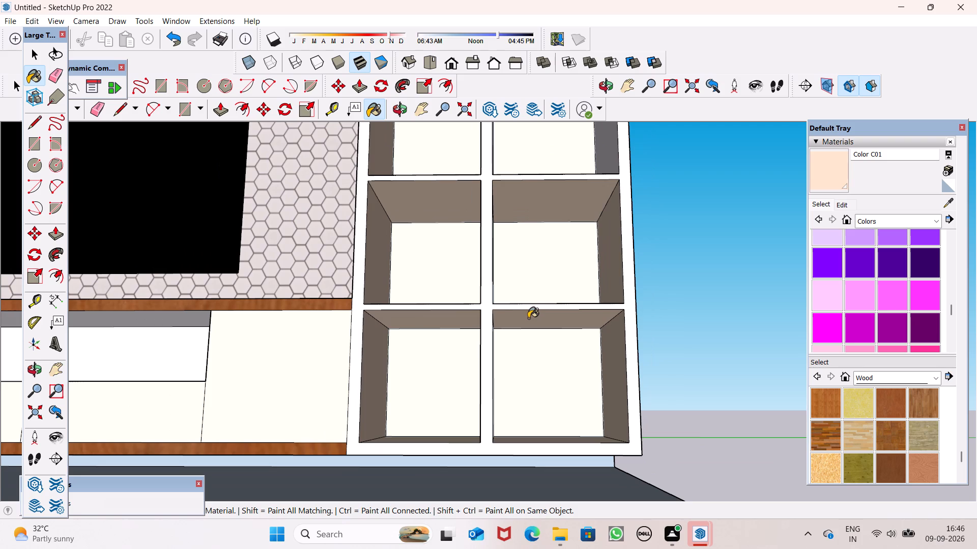
scroll(527, 313, "down", 5)
middle_click_drag(528, 295, 540, 493)
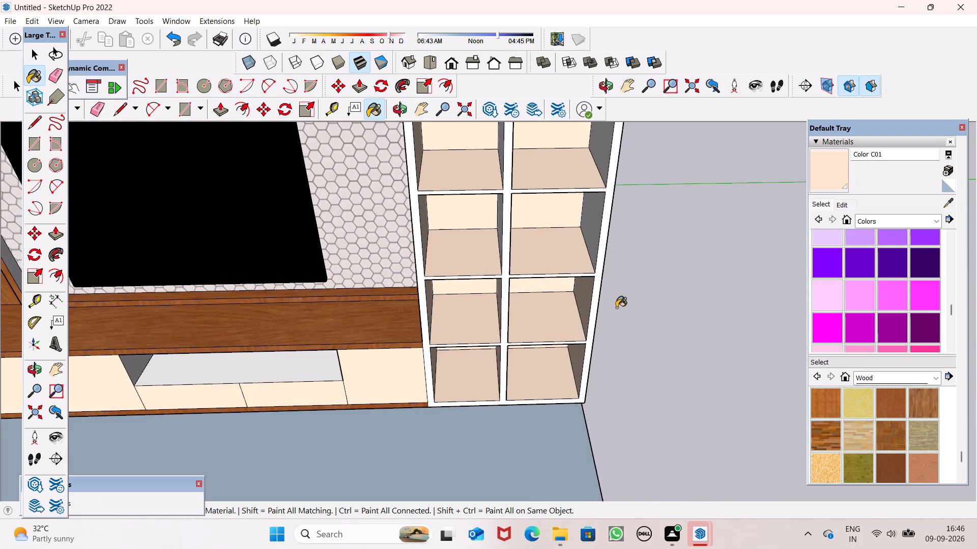
scroll(616, 308, "up", 1)
scroll(587, 202, "up", 7)
left_click(598, 198)
Paint the floors and the inner walls farthest from the TV in both top-row compartments with Color C01.
scroll(627, 331, "down", 13)
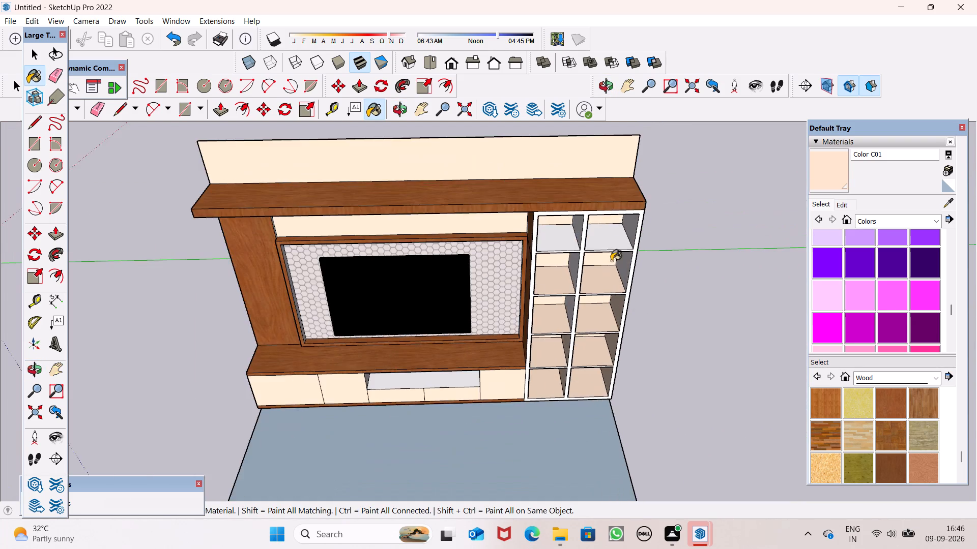
scroll(610, 233, "up", 6)
left_click(610, 233)
left_click(496, 252)
left_click(542, 219)
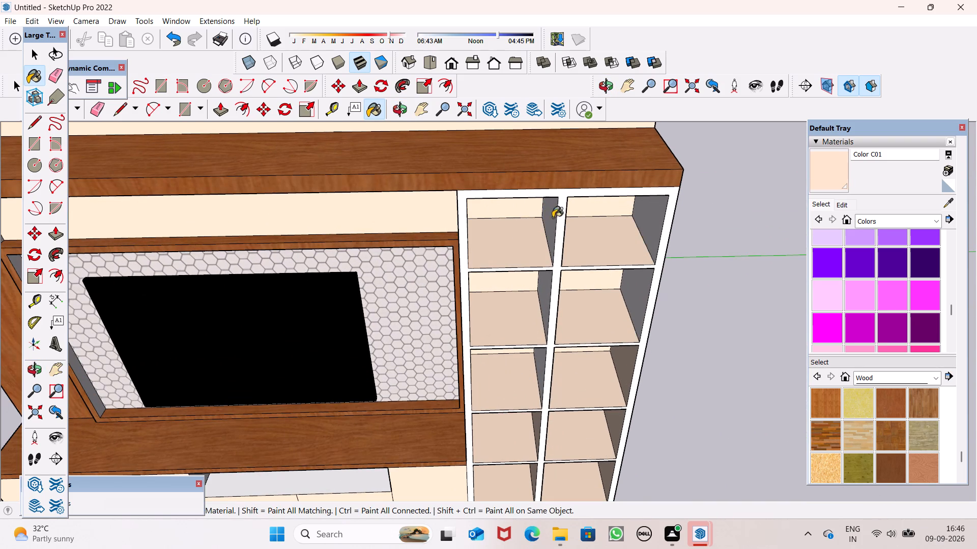
left_click(550, 217)
left_click(653, 218)
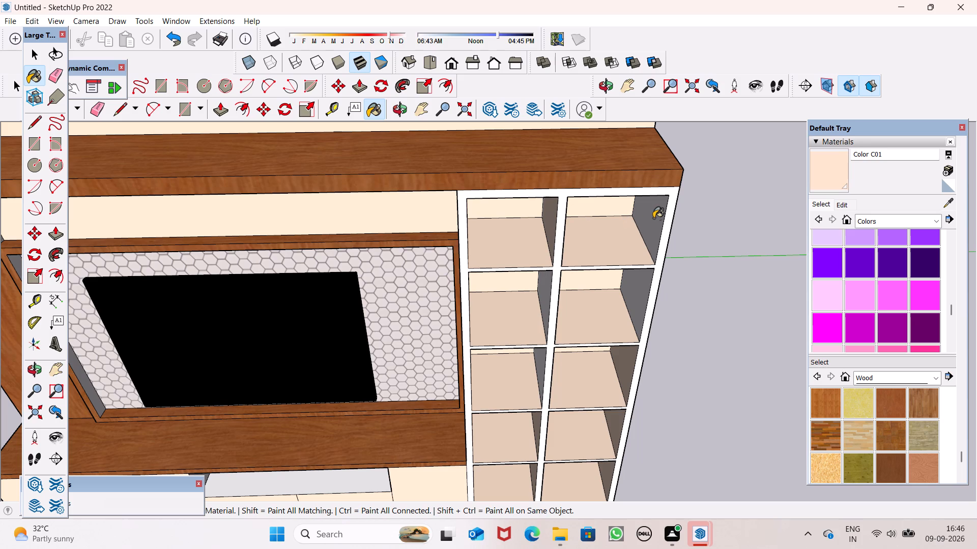
Paint the walls farthest from the TV in both second-row compartments and the inner column's middle-row compartment with Color C01.
left_click(638, 302)
left_click(543, 298)
left_click(540, 365)
Paint the ceilings of all four compartments in the top two shelf rows with Color C01.
middle_click_drag(572, 385, 656, 249)
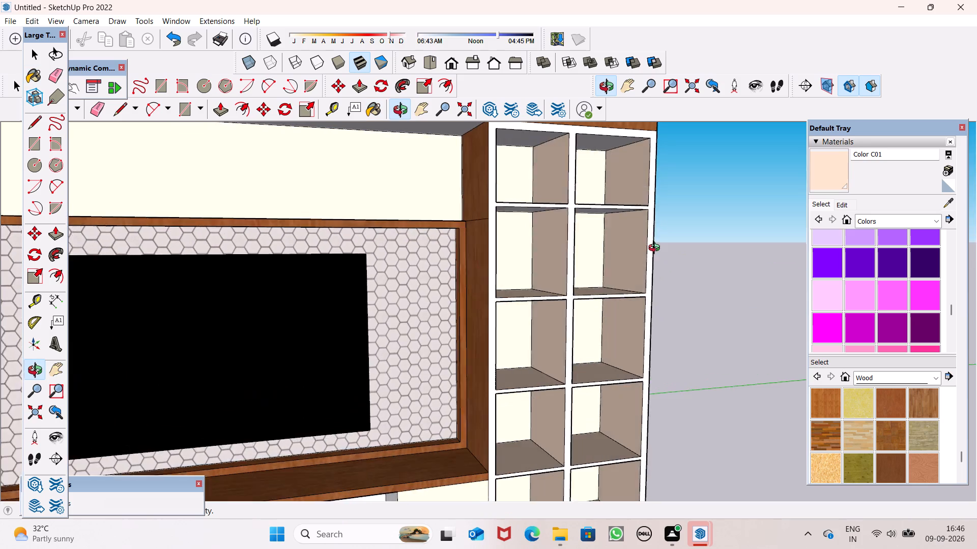
middle_click_drag(656, 249, 666, 218)
scroll(555, 184, "up", 1)
left_click(531, 134)
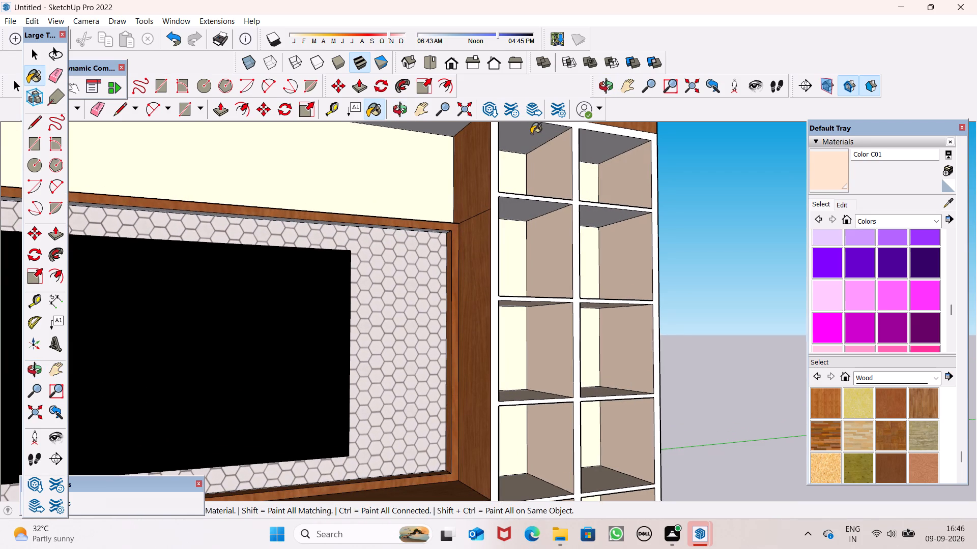
left_click(590, 143)
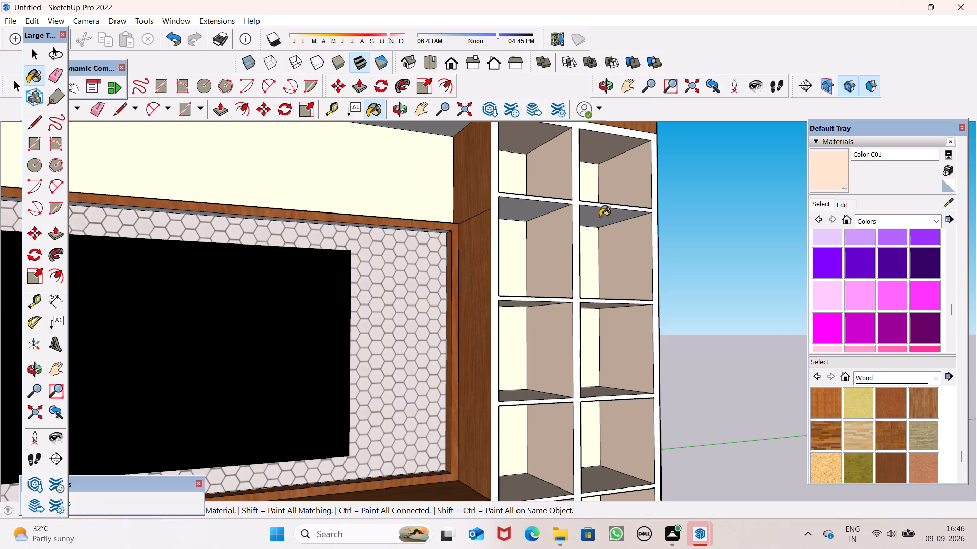
left_click(600, 216)
left_click(526, 206)
Paint the TV-side inner walls of both top-row shelf compartments with Color C01.
middle_click_drag(605, 258, 605, 263)
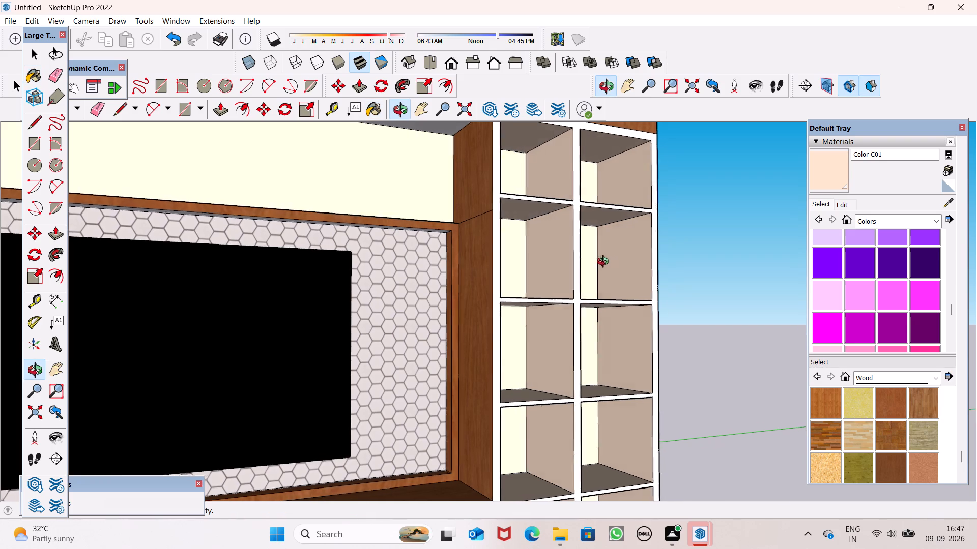
middle_click_drag(605, 263, 379, 295)
scroll(403, 234, "up", 1)
left_click(449, 176)
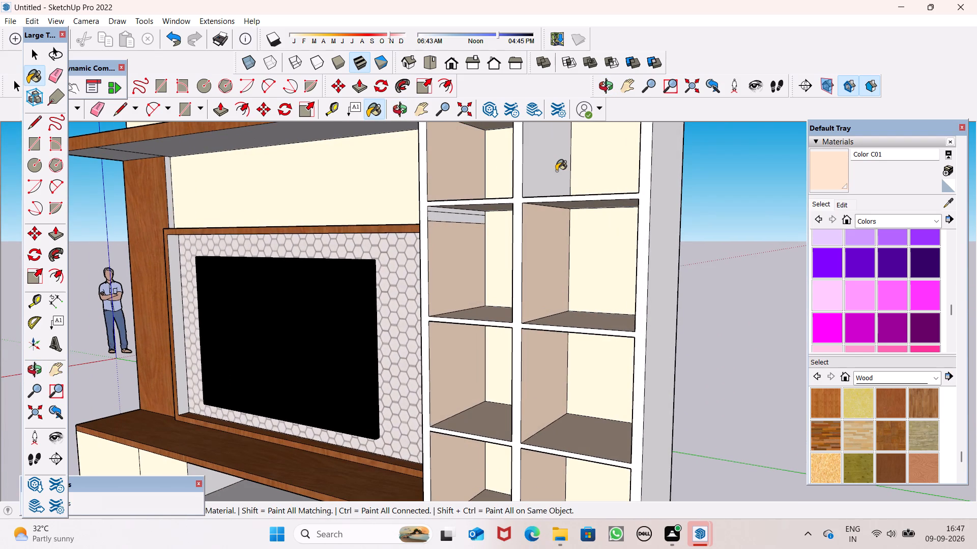
left_click(553, 168)
Paint the narrow strips atop the TV-side wall of the inner column's second-row compartment with Color C01.
scroll(478, 231, "up", 4)
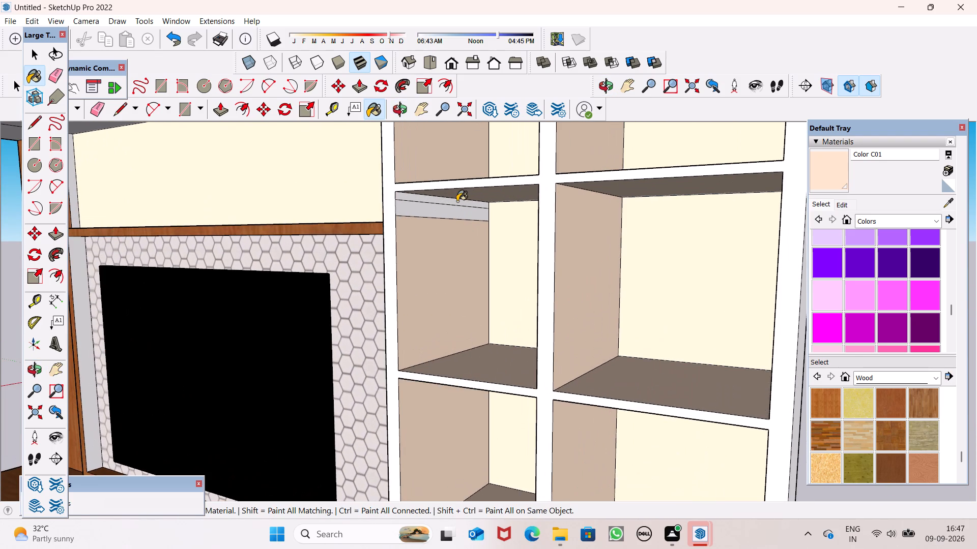
left_click_drag(456, 201, 452, 204)
left_click(448, 208)
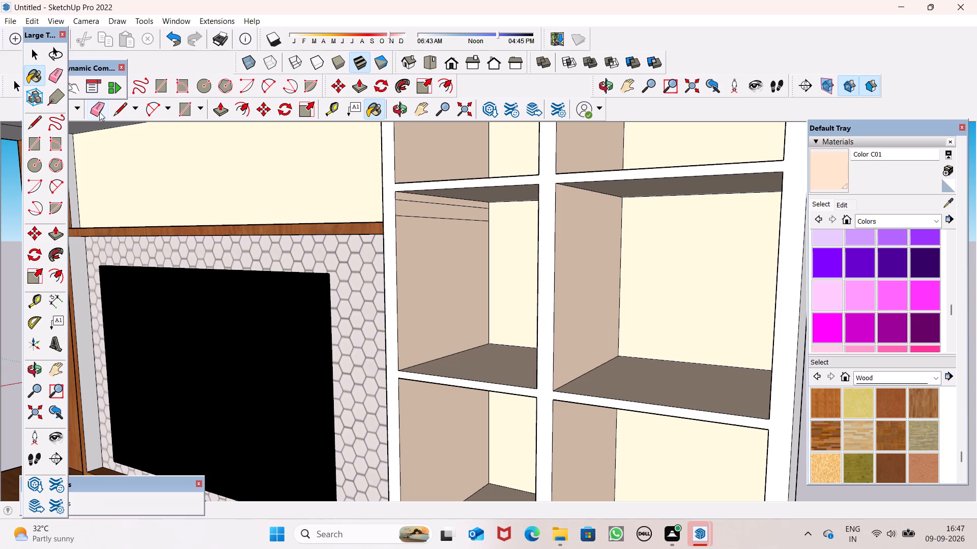
Erase the leftover strip edges on the TV-side wall of the inner column's second-row compartment.
left_click(99, 111)
scroll(366, 195, "up", 2)
left_click_drag(421, 198, 421, 200)
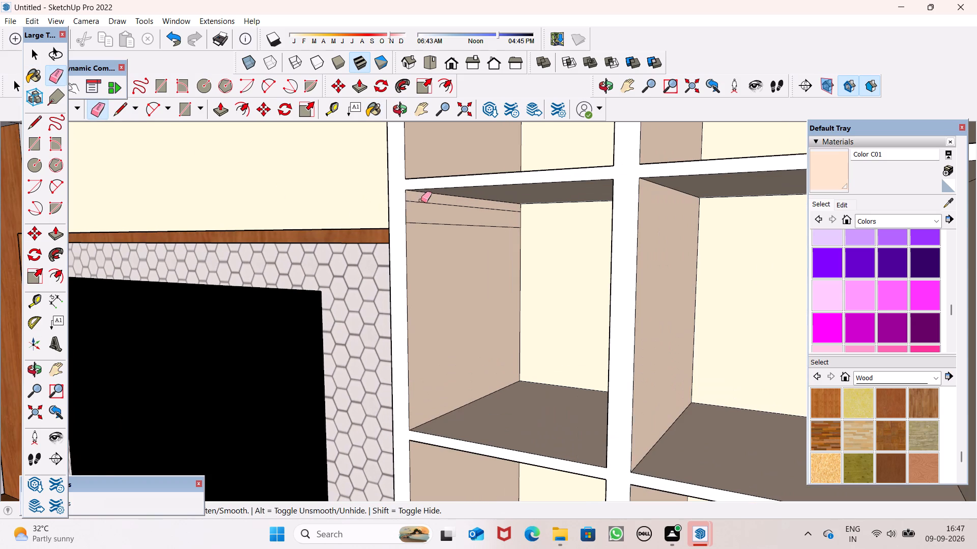
left_click_drag(421, 200, 421, 224)
scroll(429, 213, "down", 7)
key("space")
Paint the front frame of the open shelf unit with Color B08.
scroll(490, 263, "down", 6)
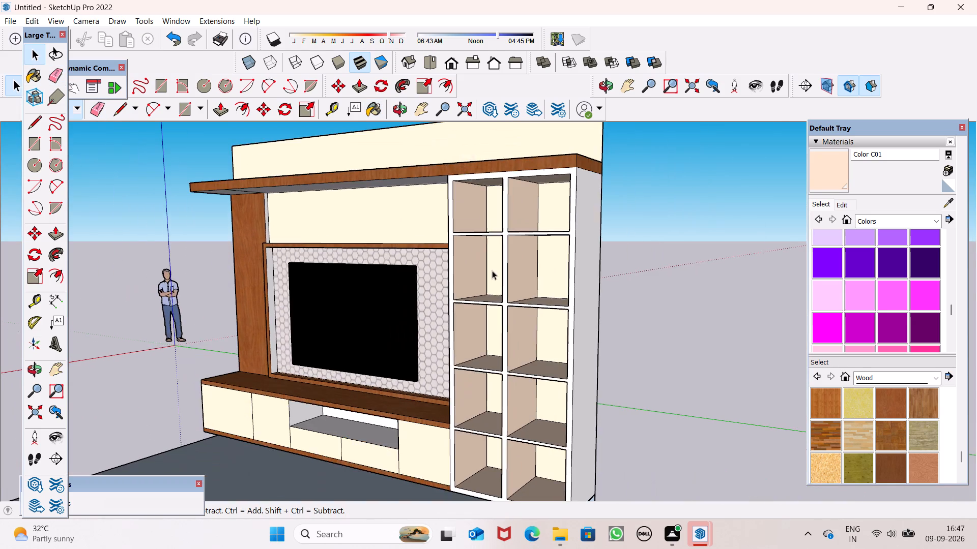
middle_click_drag(587, 286, 692, 279)
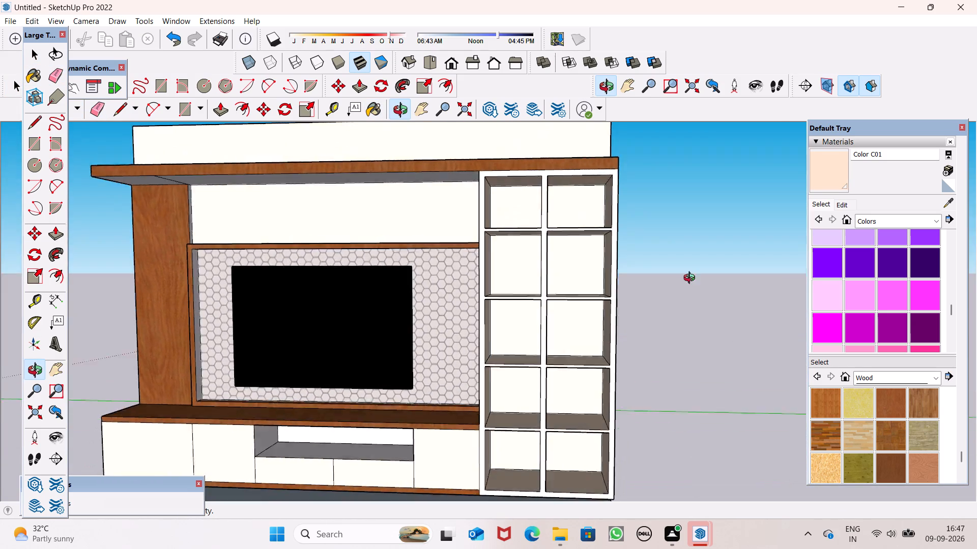
middle_click_drag(692, 279, 763, 377)
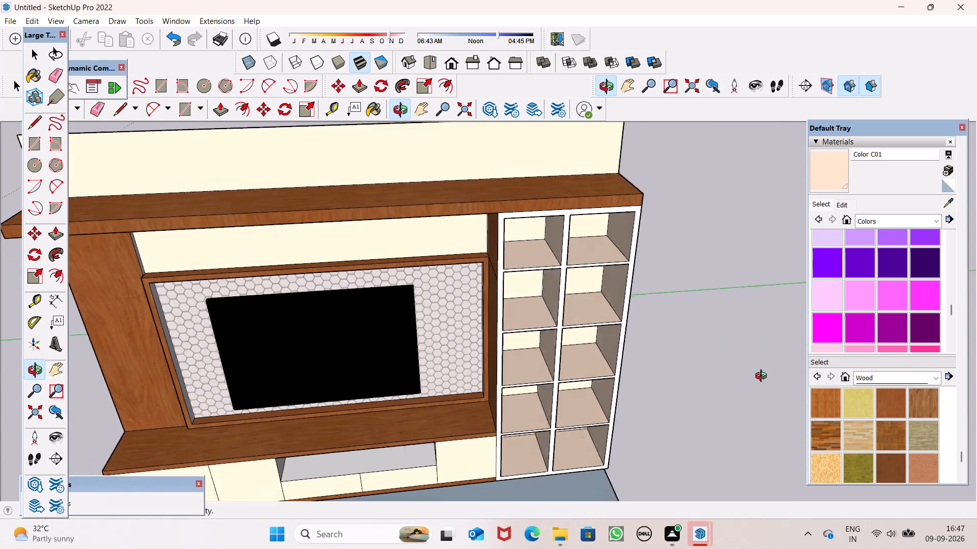
middle_click_drag(763, 377, 693, 388)
scroll(894, 297, "up", 1)
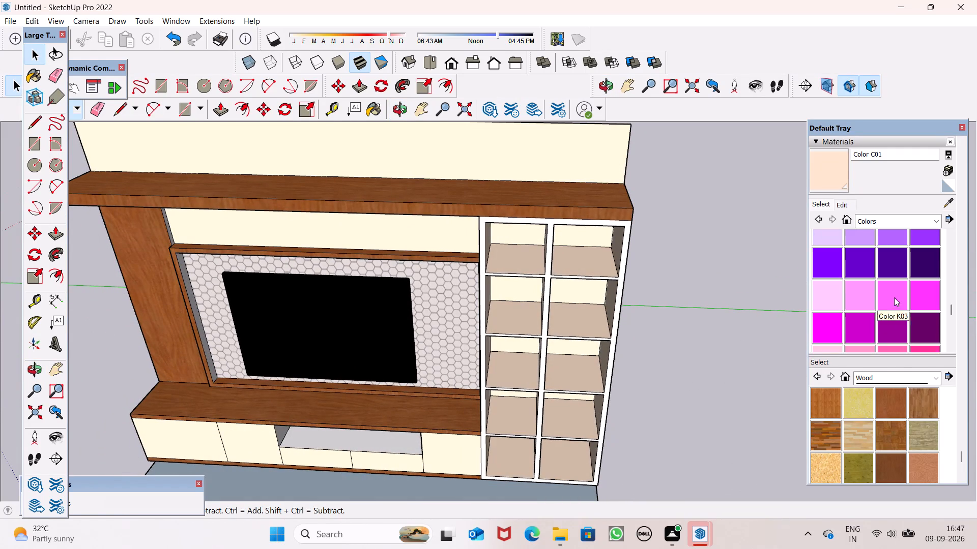
scroll(894, 297, "up", 9)
scroll(894, 297, "down", 1)
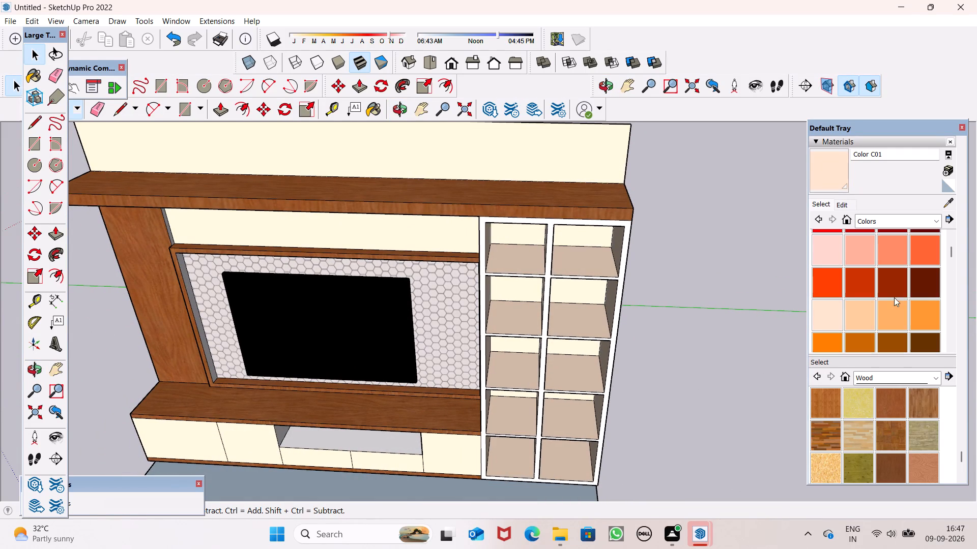
left_click(921, 279)
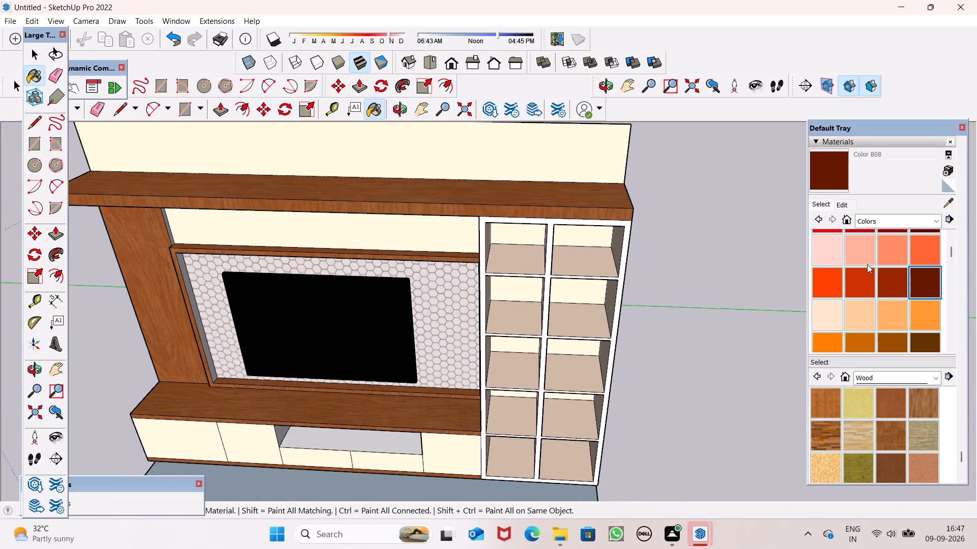
left_click(548, 298)
scroll(703, 262, "down", 5)
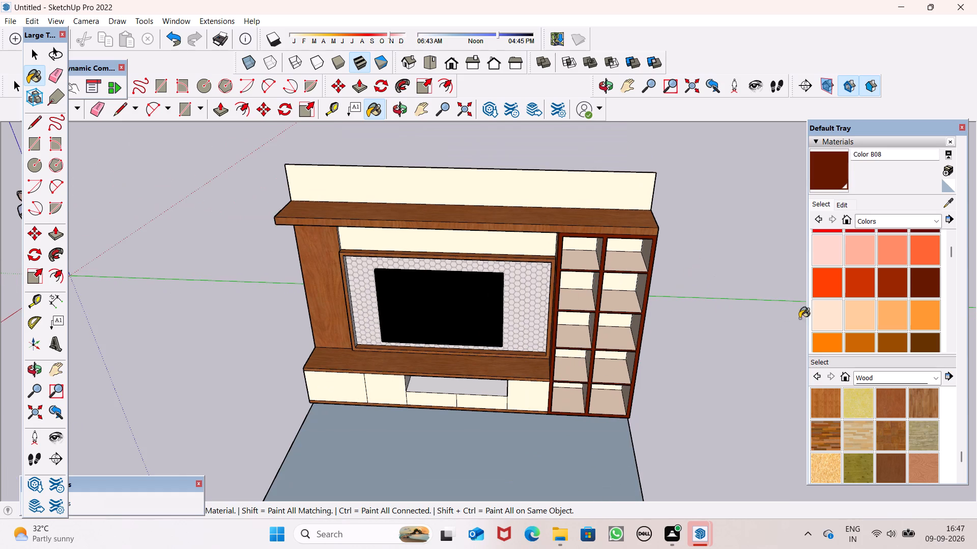
left_click(928, 283)
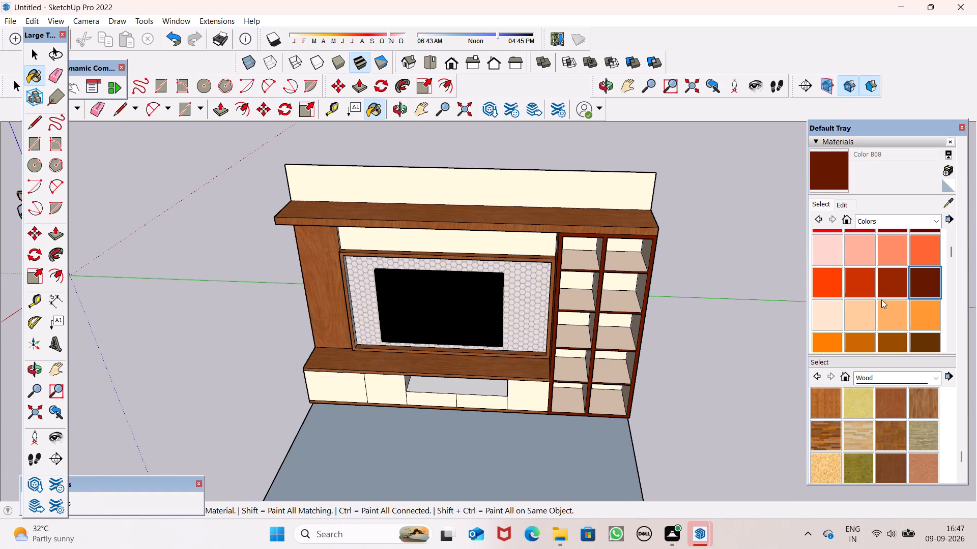
scroll(648, 256, "up", 7)
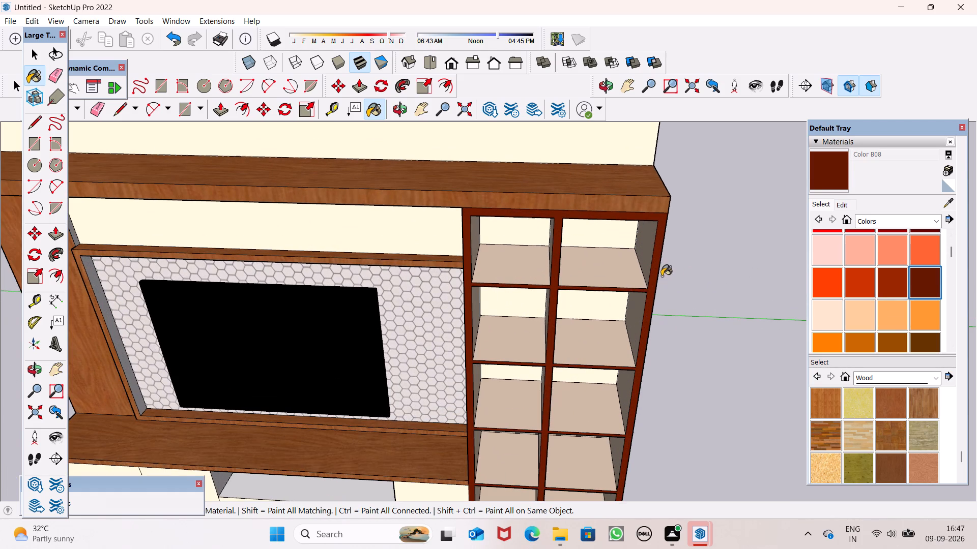
left_click(655, 277)
left_click(924, 288)
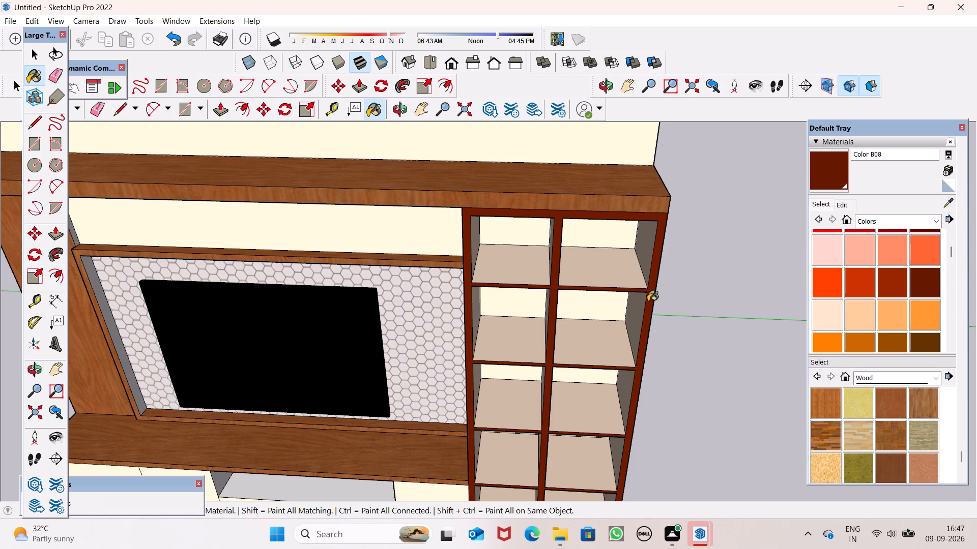
left_click_drag(649, 298, 656, 298)
scroll(712, 273, "down", 5)
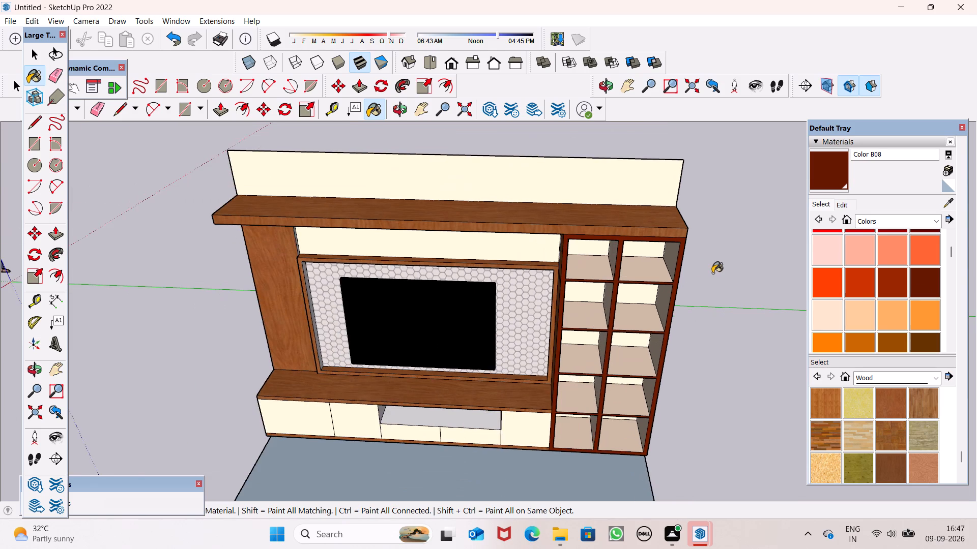
key("space")
Repaint the front frame of the open shelf unit with Color C08.
scroll(744, 293, "down", 4)
scroll(920, 271, "down", 3)
scroll(918, 275, "up", 2)
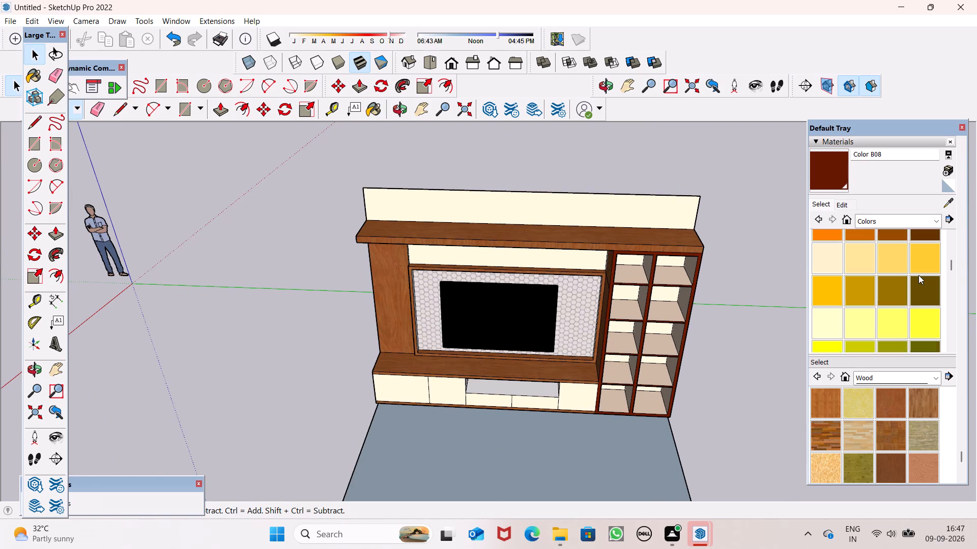
left_click(919, 285)
scroll(696, 258, "up", 14)
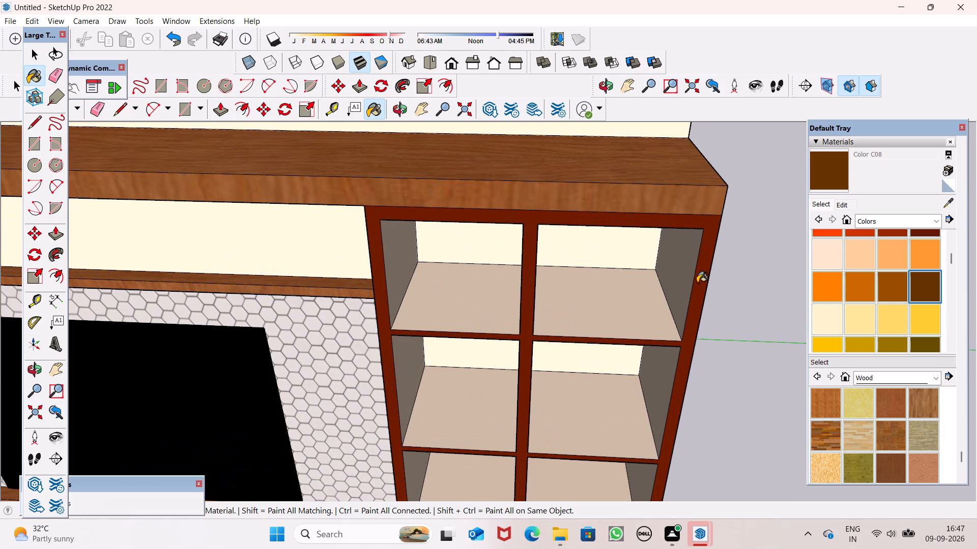
left_click(700, 284)
key("space")
Examine the frame color of the open shelf unit against the rest of the TV unit from the front.
scroll(712, 252, "down", 8)
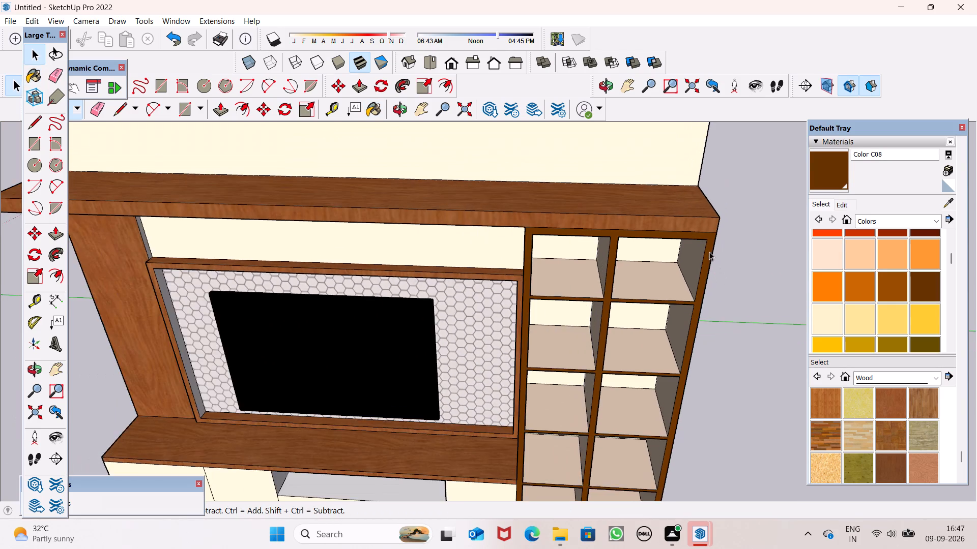
scroll(709, 252, "down", 11)
middle_click_drag(706, 273, 719, 172)
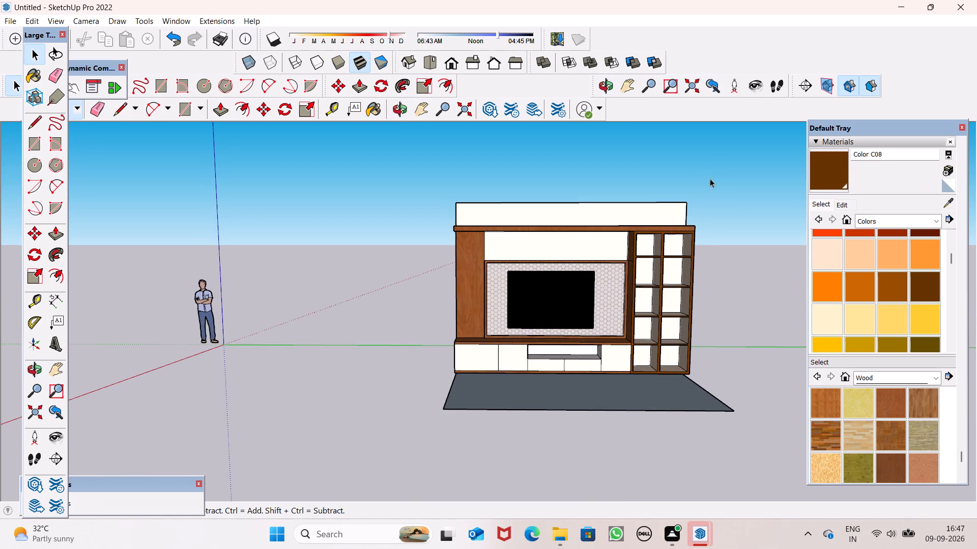
scroll(705, 239, "up", 2)
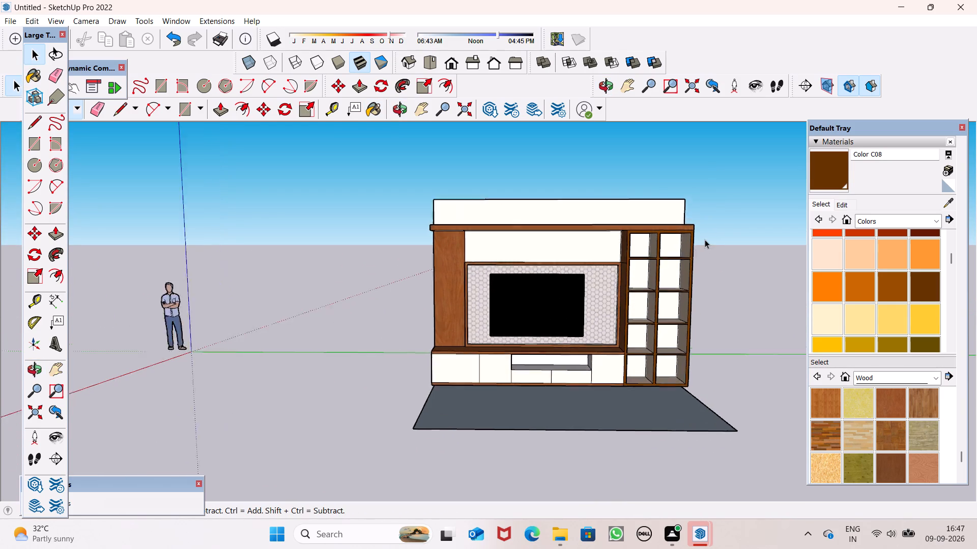
scroll(705, 239, "up", 6)
scroll(638, 198, "up", 3)
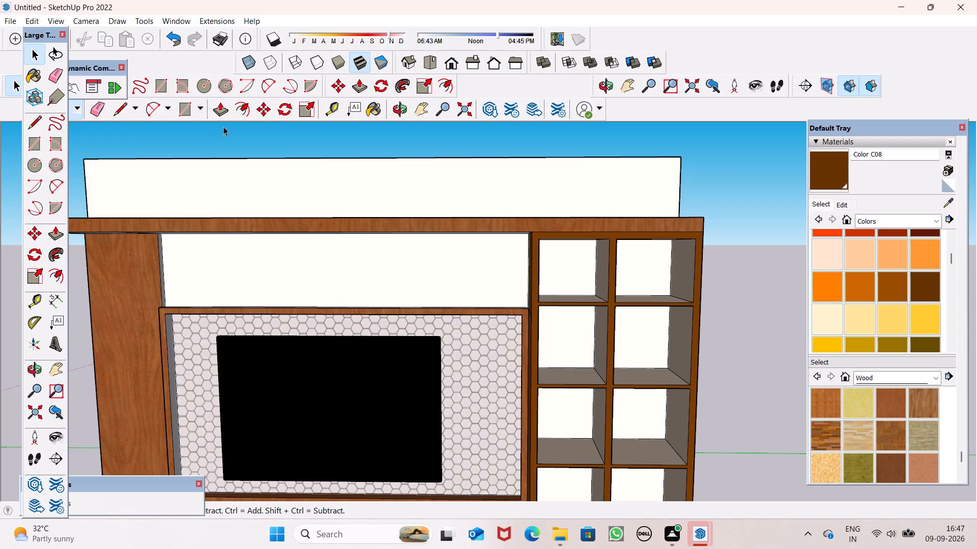
scroll(722, 262, "down", 4)
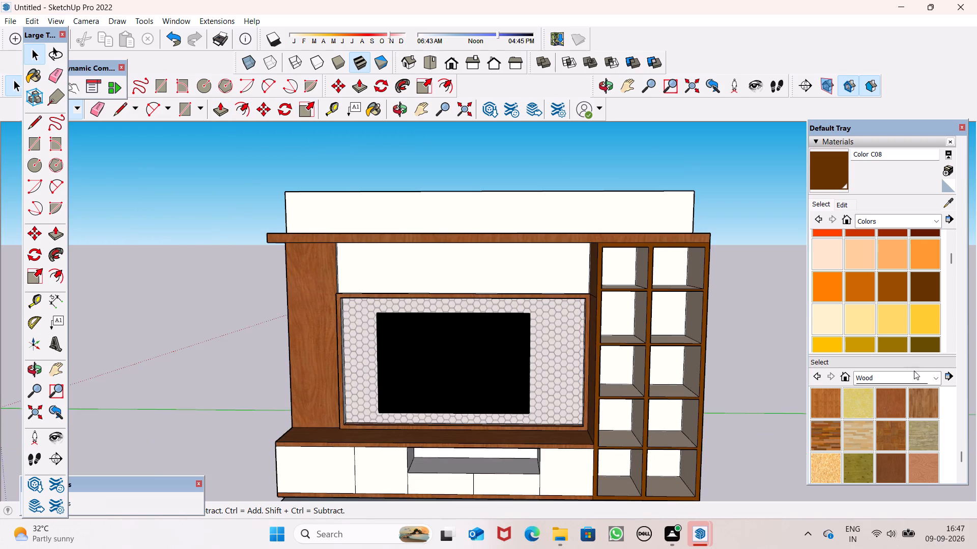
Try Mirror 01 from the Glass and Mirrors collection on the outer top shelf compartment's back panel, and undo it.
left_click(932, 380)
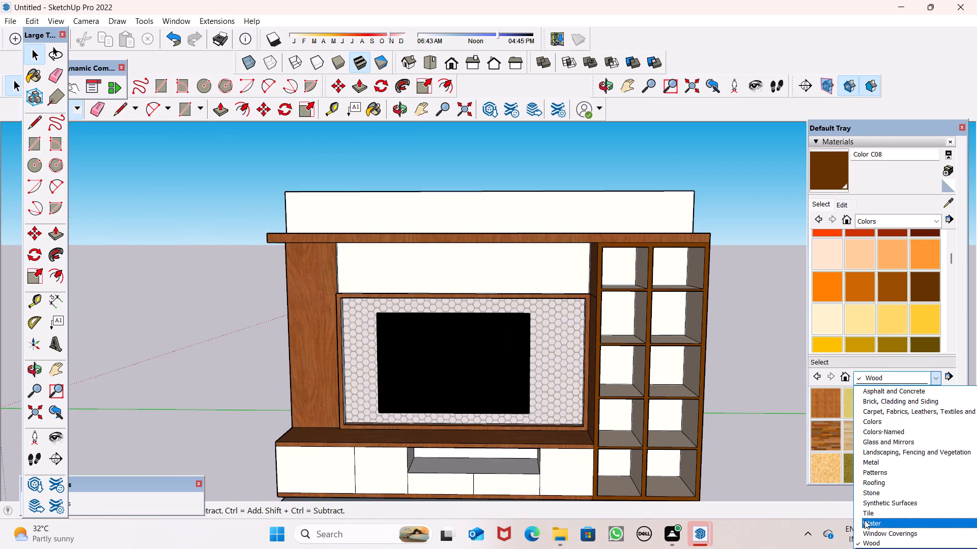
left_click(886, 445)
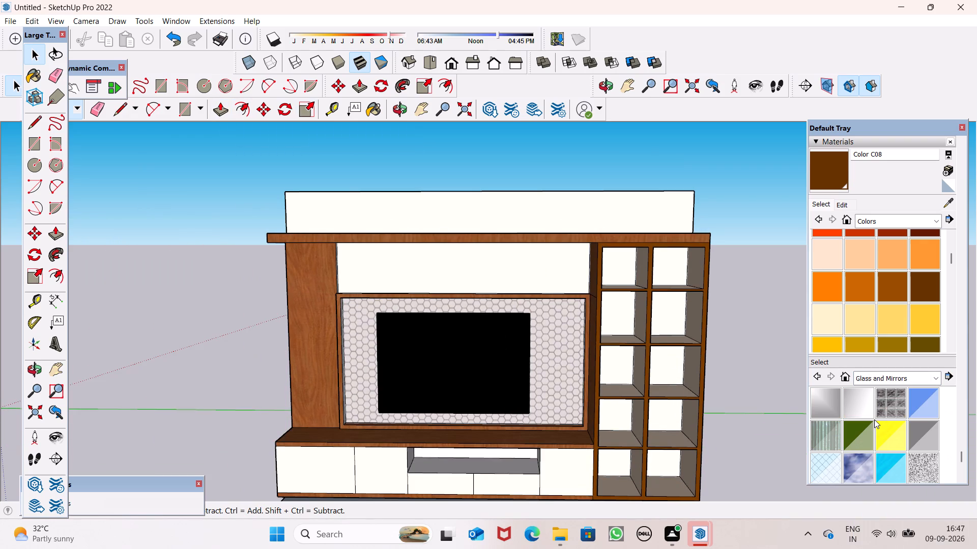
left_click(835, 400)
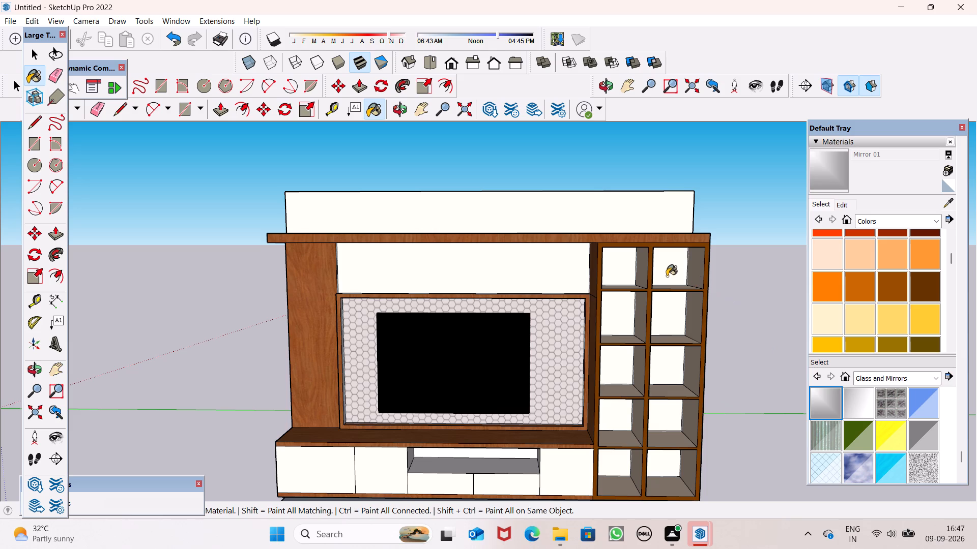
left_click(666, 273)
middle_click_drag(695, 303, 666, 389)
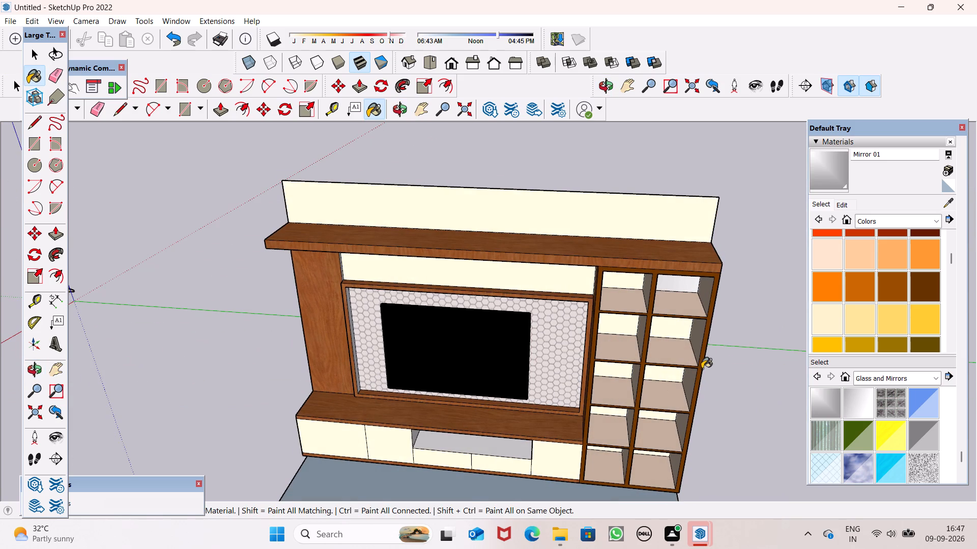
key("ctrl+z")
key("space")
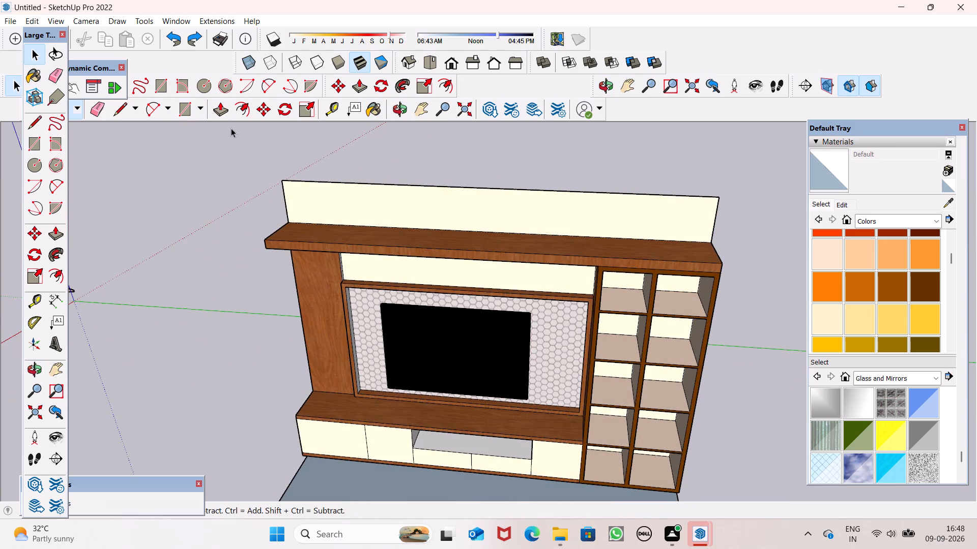
Close the fronts of the four compartments in the shelf unit's top two rows with faces, tracing short lines along their edges.
left_click_drag(117, 113, 125, 117)
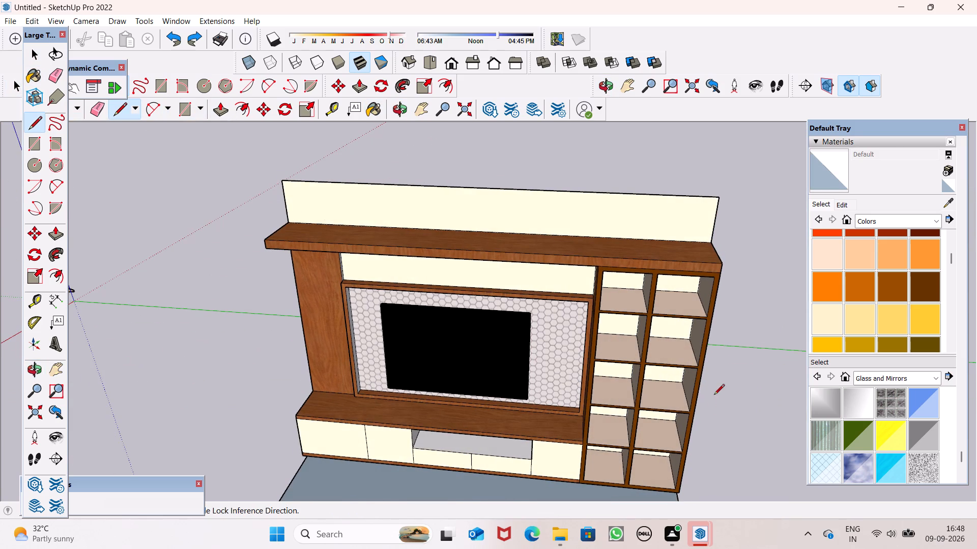
scroll(701, 367, "up", 6)
left_click(527, 197)
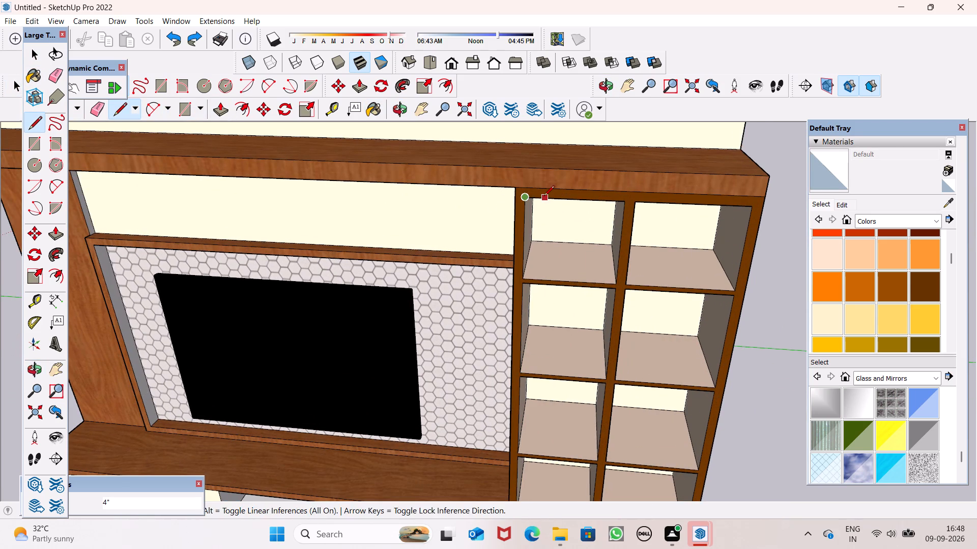
left_click(544, 197)
left_click(523, 288)
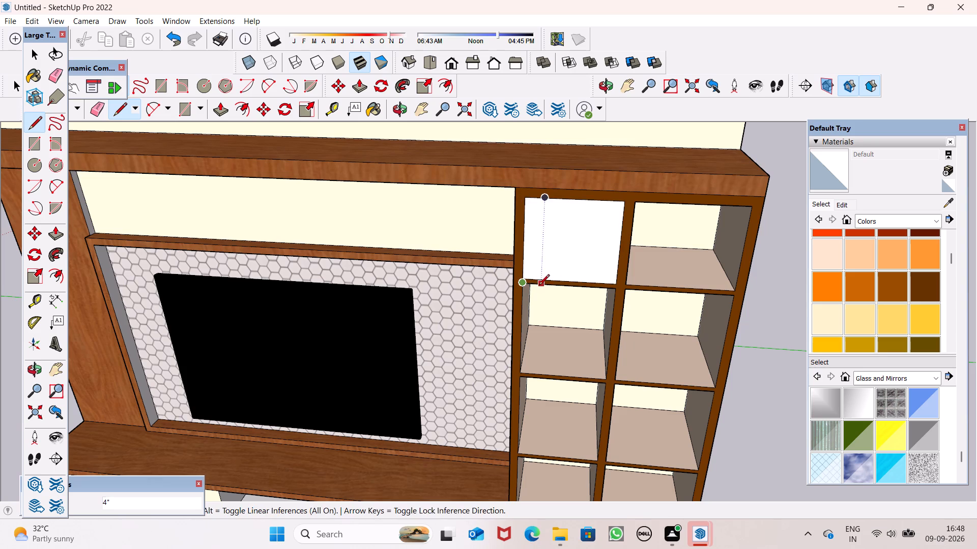
left_click(539, 285)
left_click(637, 199)
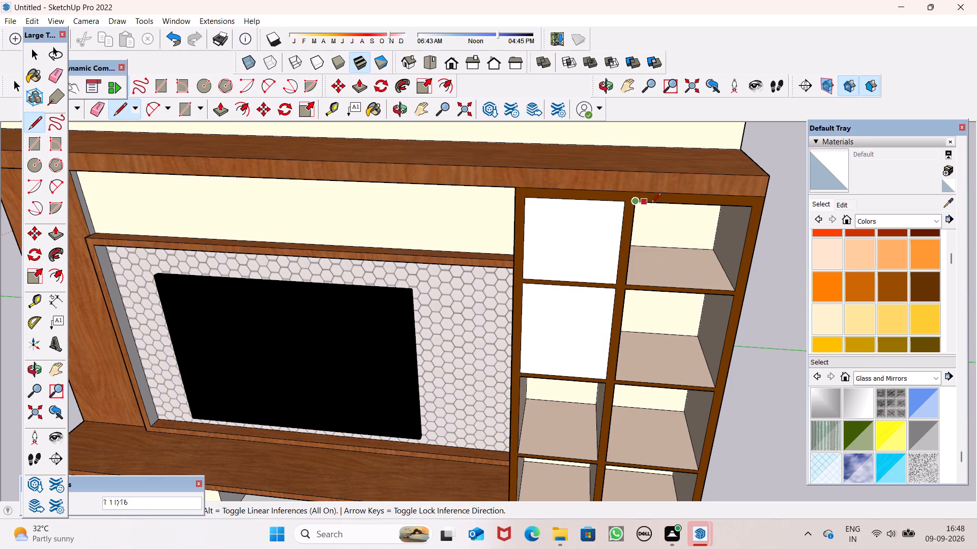
left_click(657, 205)
left_click(626, 292)
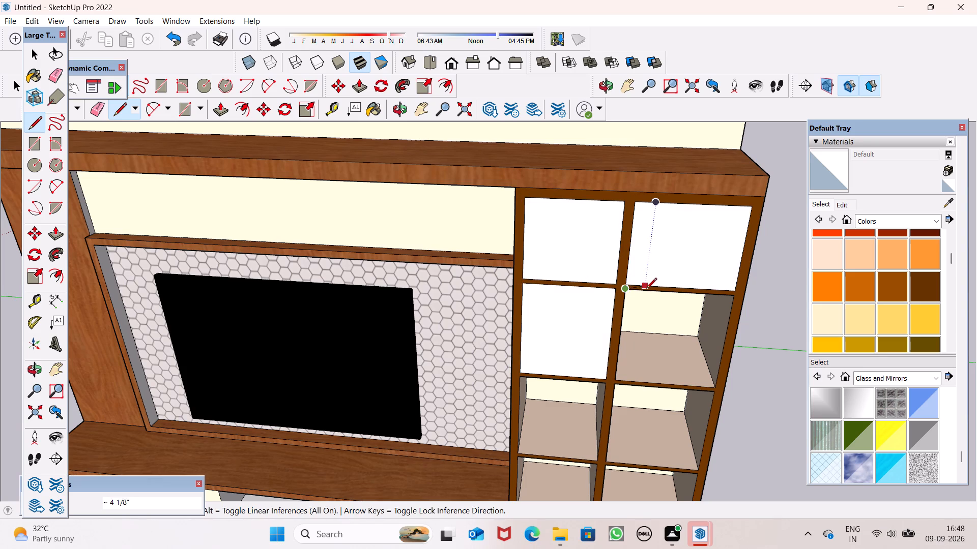
left_click(646, 291)
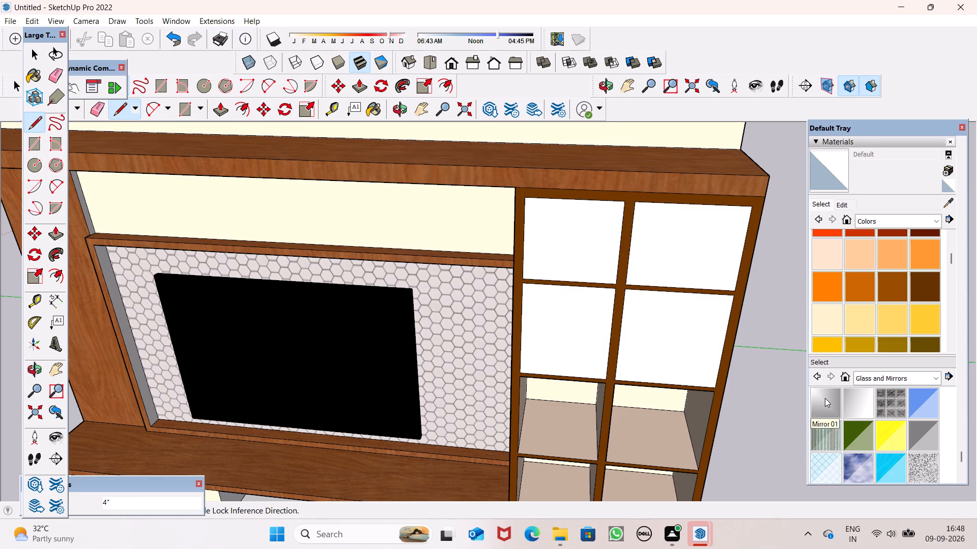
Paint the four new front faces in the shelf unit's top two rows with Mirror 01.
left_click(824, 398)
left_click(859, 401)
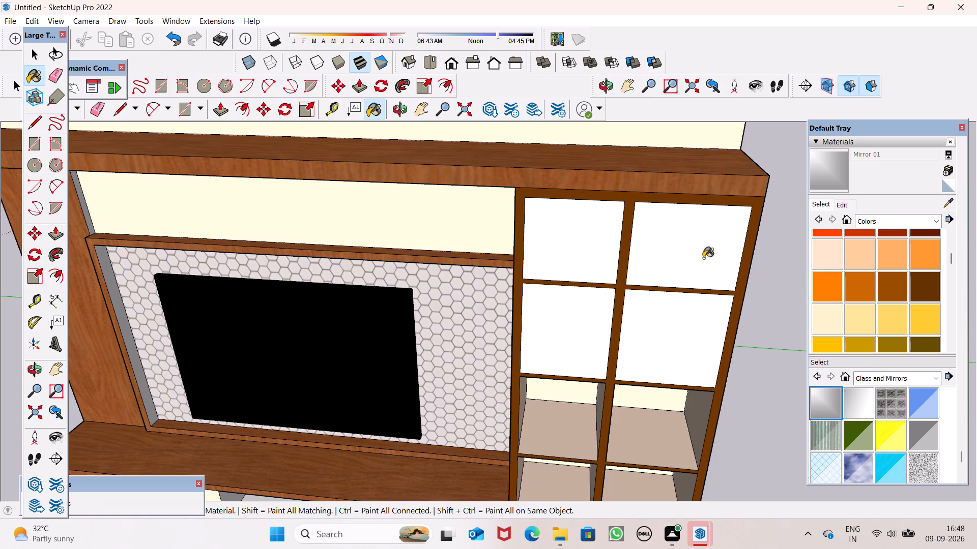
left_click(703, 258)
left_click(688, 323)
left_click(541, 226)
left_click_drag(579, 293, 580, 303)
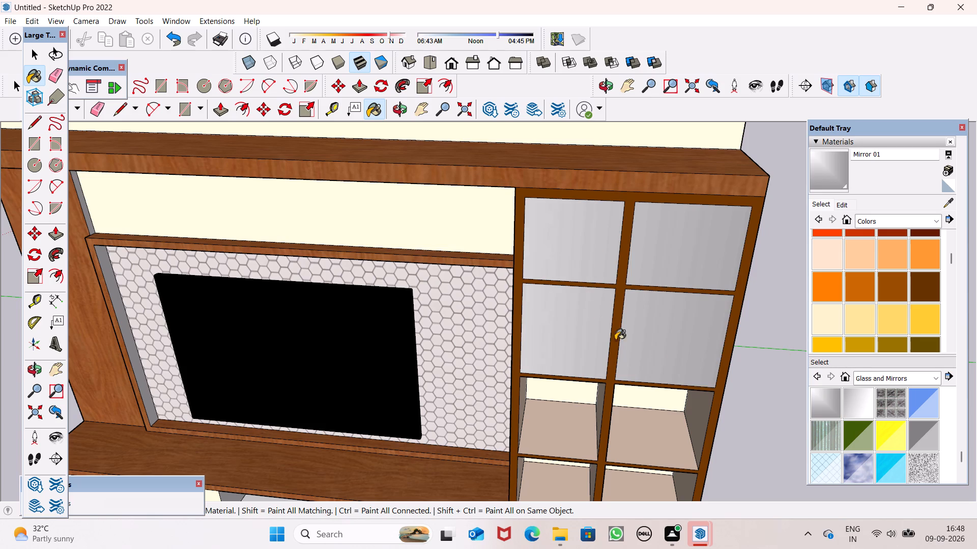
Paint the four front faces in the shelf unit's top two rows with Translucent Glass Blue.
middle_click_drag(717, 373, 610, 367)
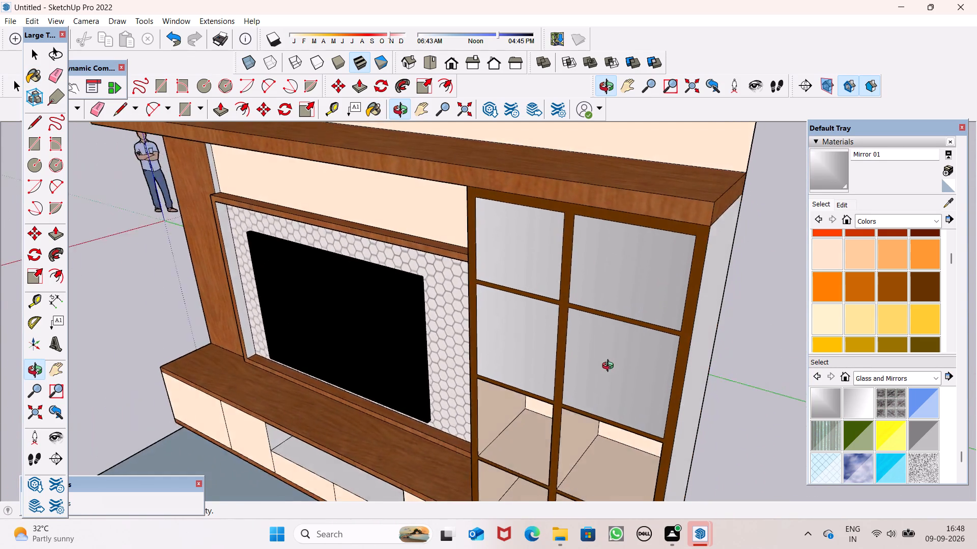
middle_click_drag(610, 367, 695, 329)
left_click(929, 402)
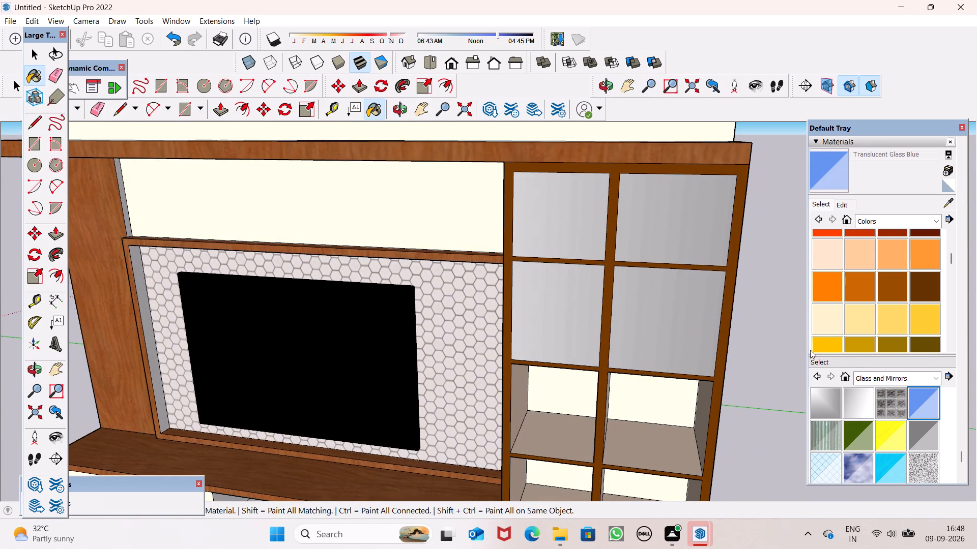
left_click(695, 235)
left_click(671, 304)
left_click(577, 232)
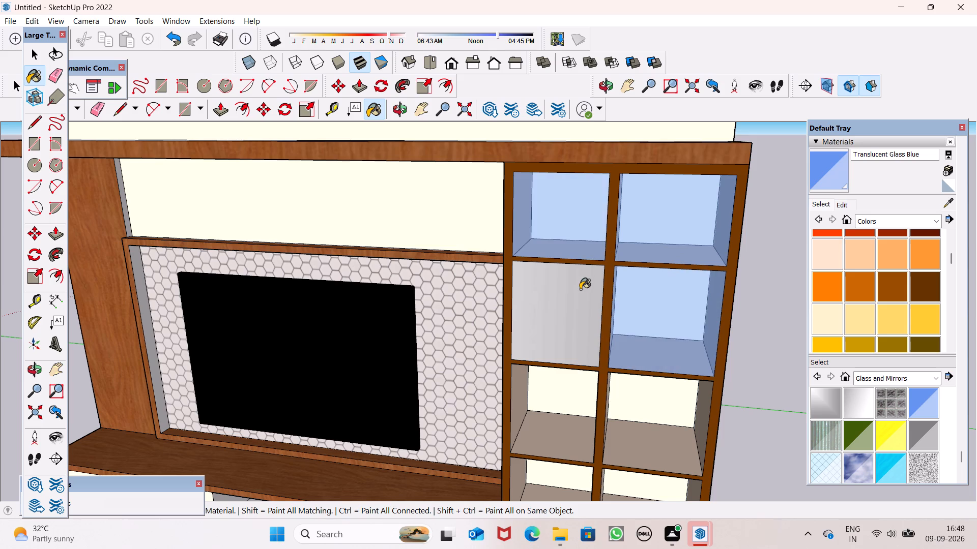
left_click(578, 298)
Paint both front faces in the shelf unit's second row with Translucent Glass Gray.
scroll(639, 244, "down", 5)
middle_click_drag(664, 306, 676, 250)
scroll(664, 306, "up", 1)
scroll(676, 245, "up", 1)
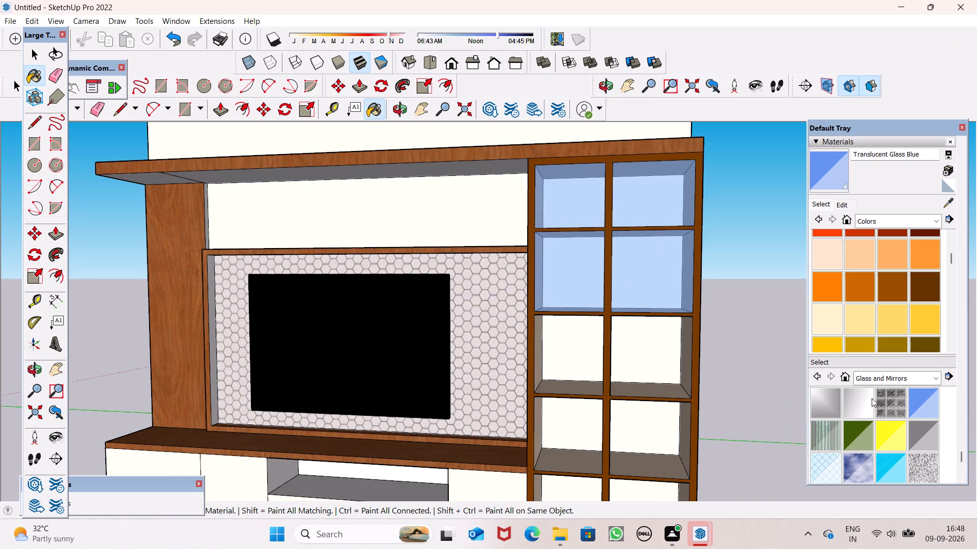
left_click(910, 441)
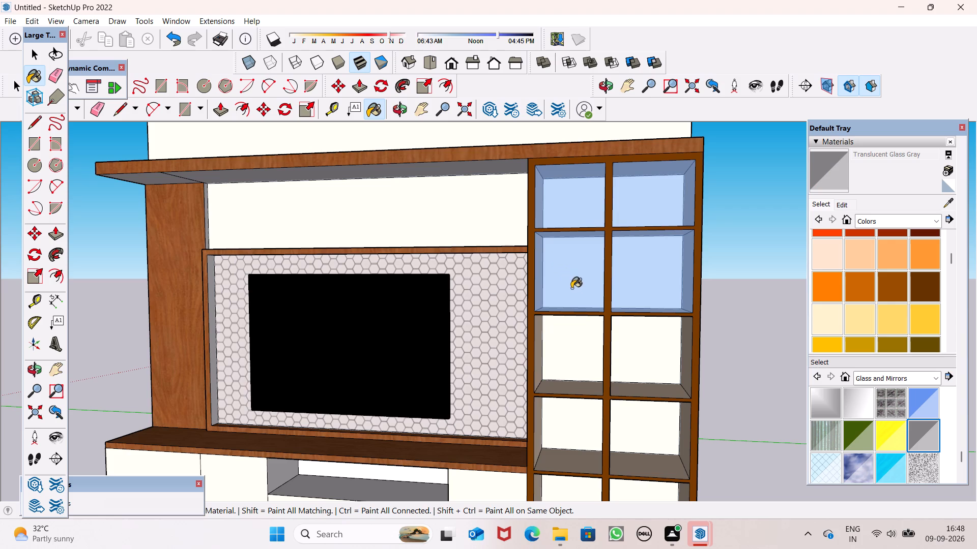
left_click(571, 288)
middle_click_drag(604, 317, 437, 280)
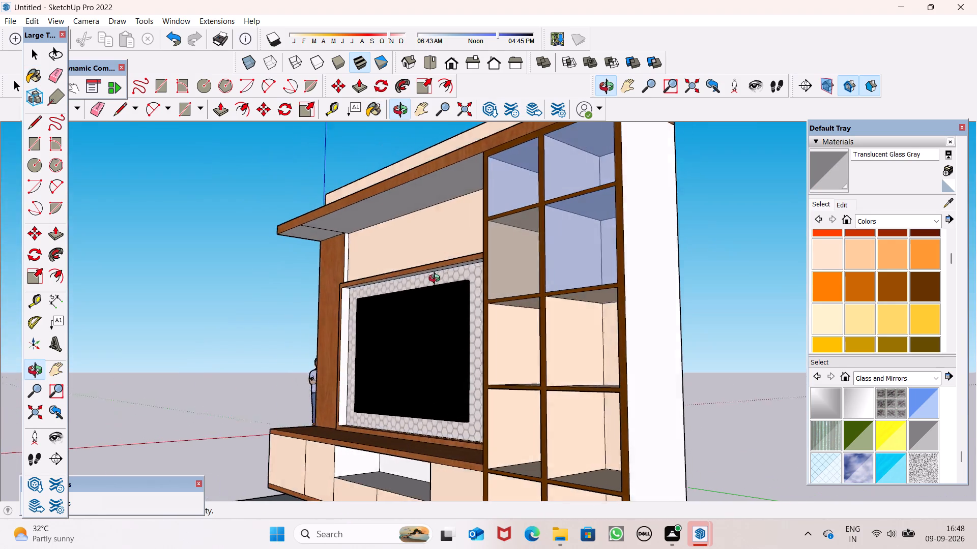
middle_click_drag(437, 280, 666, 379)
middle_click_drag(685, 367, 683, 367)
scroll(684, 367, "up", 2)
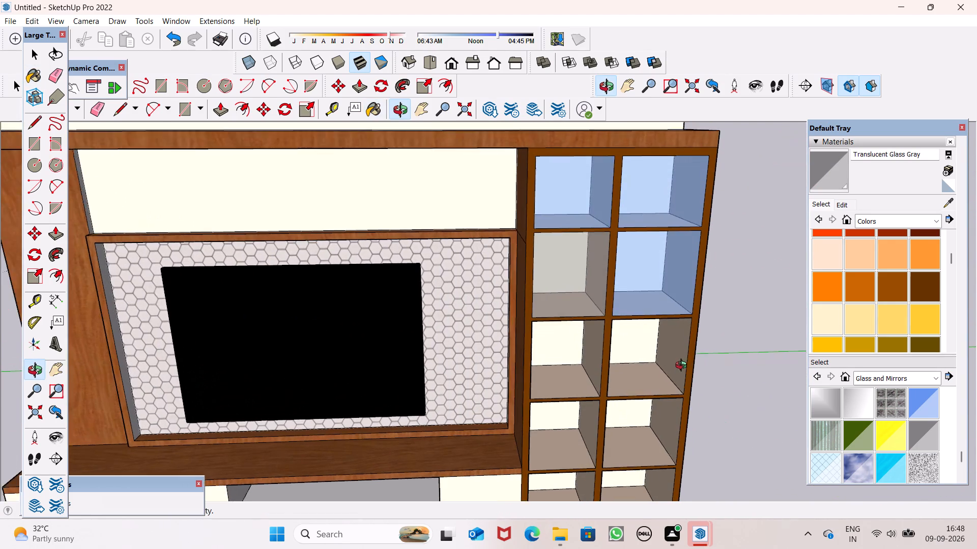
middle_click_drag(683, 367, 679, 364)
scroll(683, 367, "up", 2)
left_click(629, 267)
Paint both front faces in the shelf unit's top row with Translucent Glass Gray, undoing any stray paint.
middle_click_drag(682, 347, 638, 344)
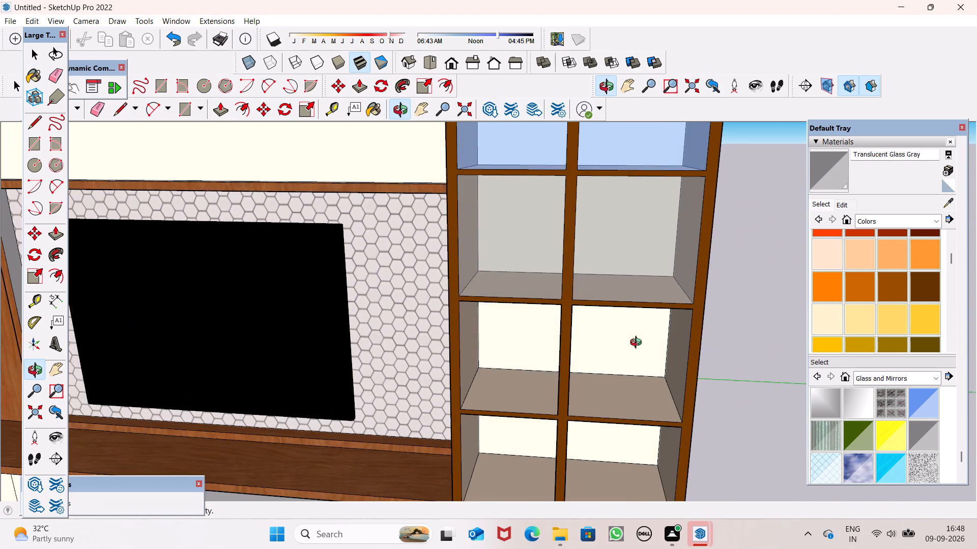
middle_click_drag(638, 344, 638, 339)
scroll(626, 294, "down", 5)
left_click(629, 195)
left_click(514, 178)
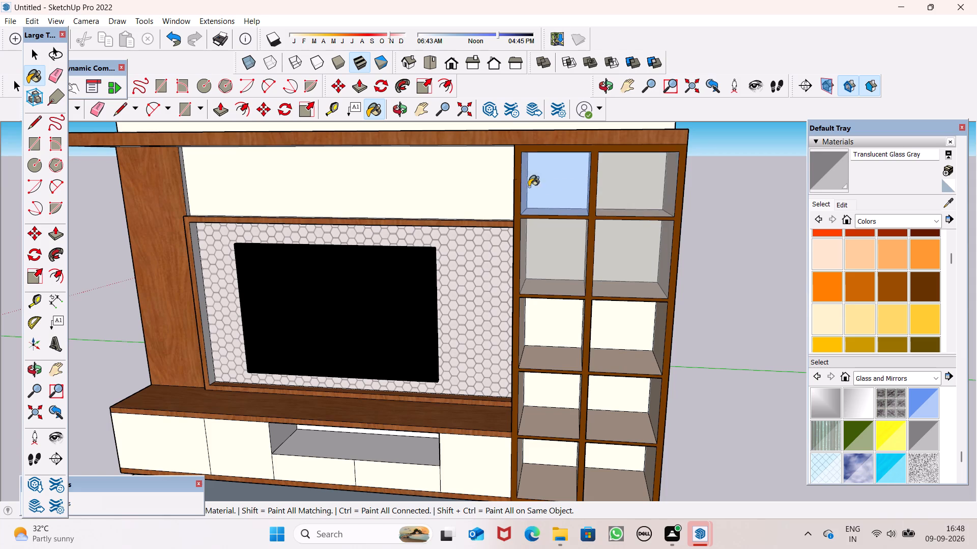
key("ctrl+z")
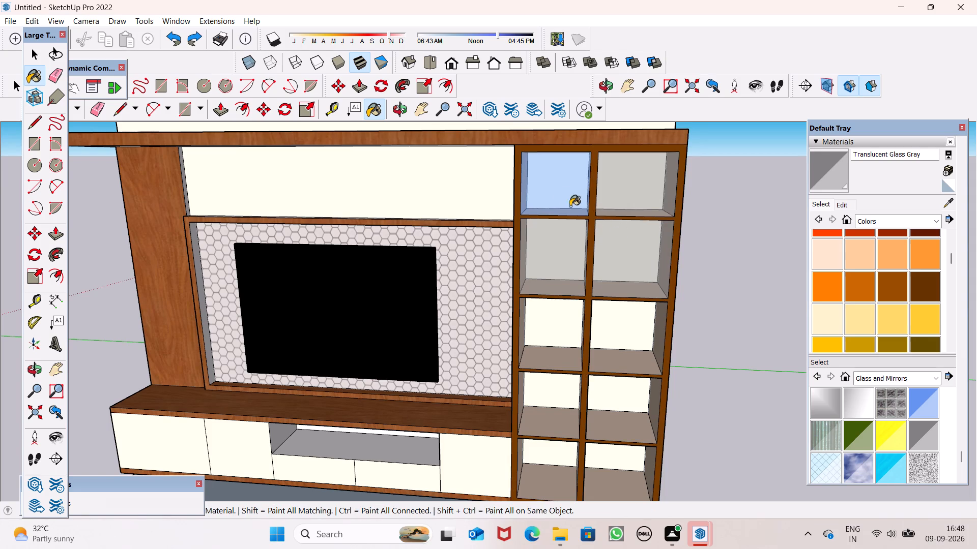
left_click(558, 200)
Repaint all four glass fronts in the shelf unit's top two rows with Translucent Glass Blue.
scroll(681, 245, "down", 2)
middle_click_drag(693, 280, 628, 351)
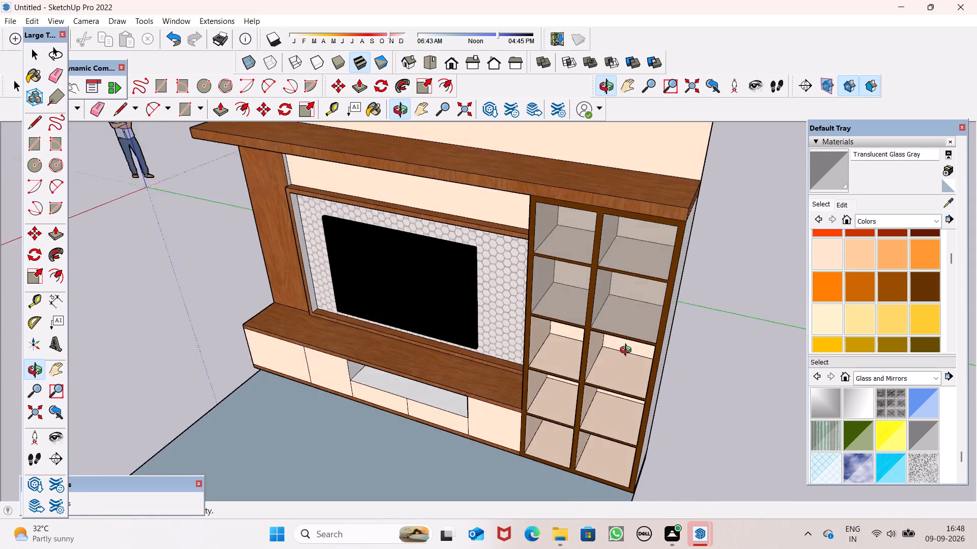
middle_click_drag(628, 351, 704, 283)
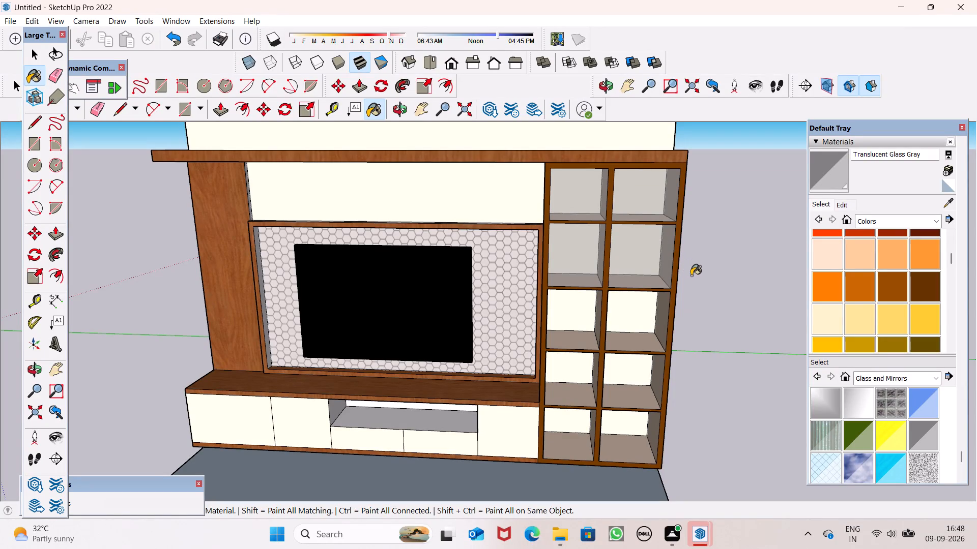
left_click(930, 403)
left_click(644, 202)
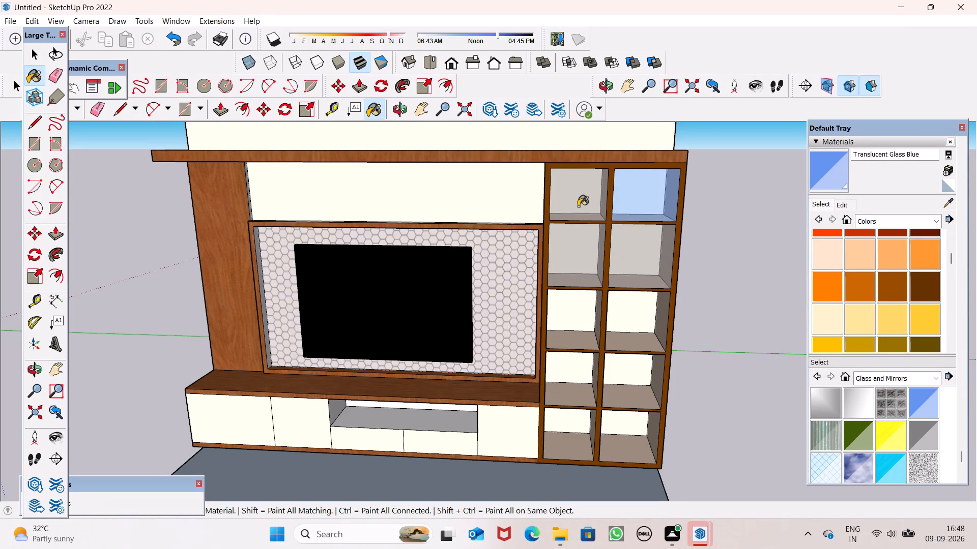
left_click(571, 203)
left_click(583, 251)
left_click(662, 270)
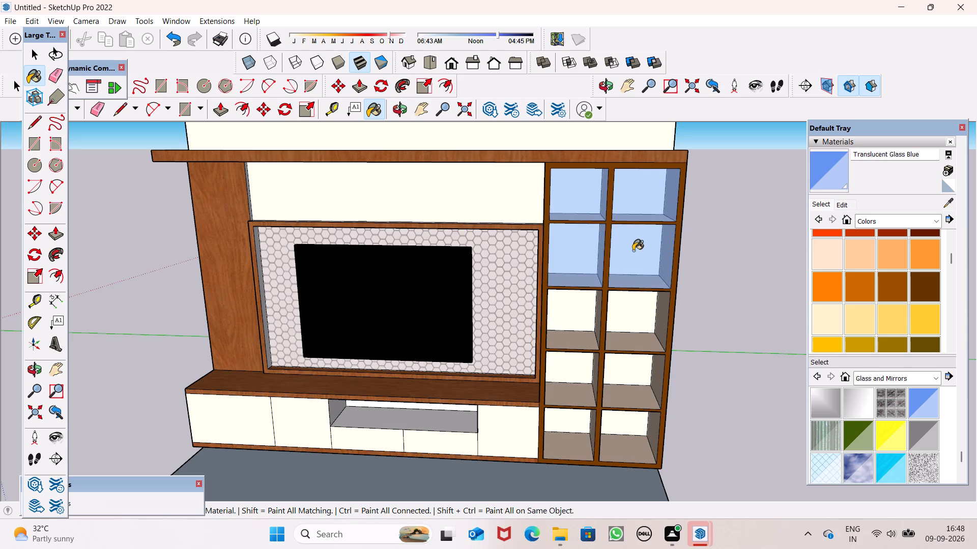
Repaint all four glass fronts in the shelf unit's top two rows with Translucent Glass Gray.
left_click(927, 442)
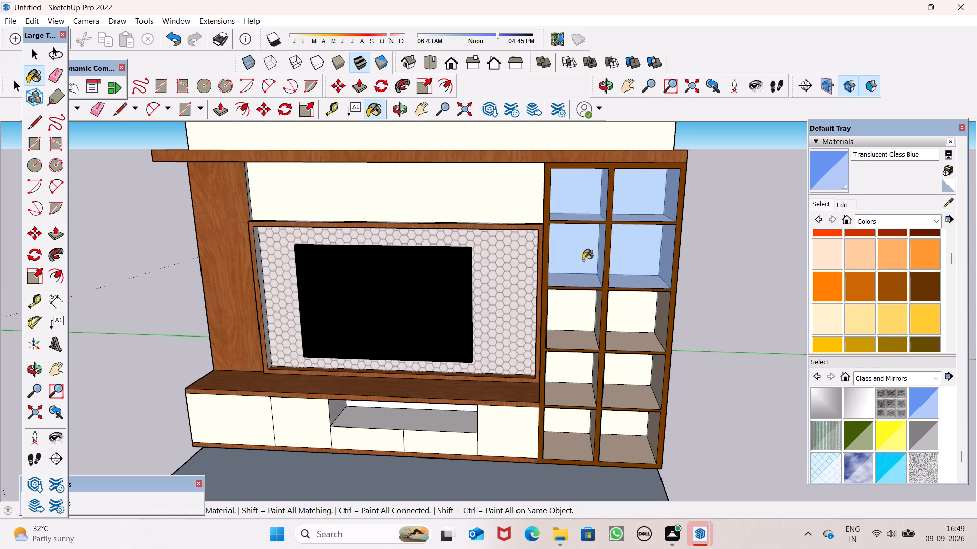
left_click(582, 259)
left_click(577, 257)
left_click(930, 438)
left_click(586, 200)
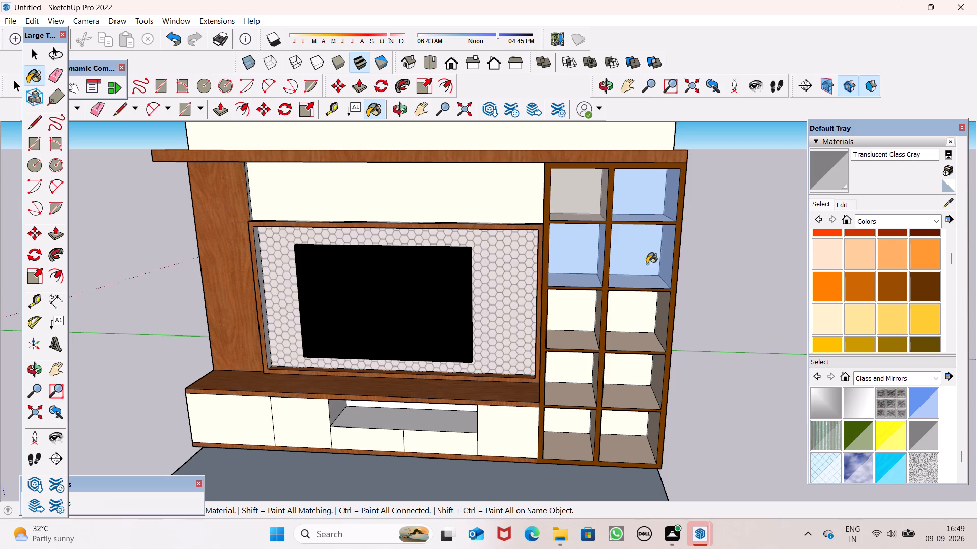
middle_click(650, 280)
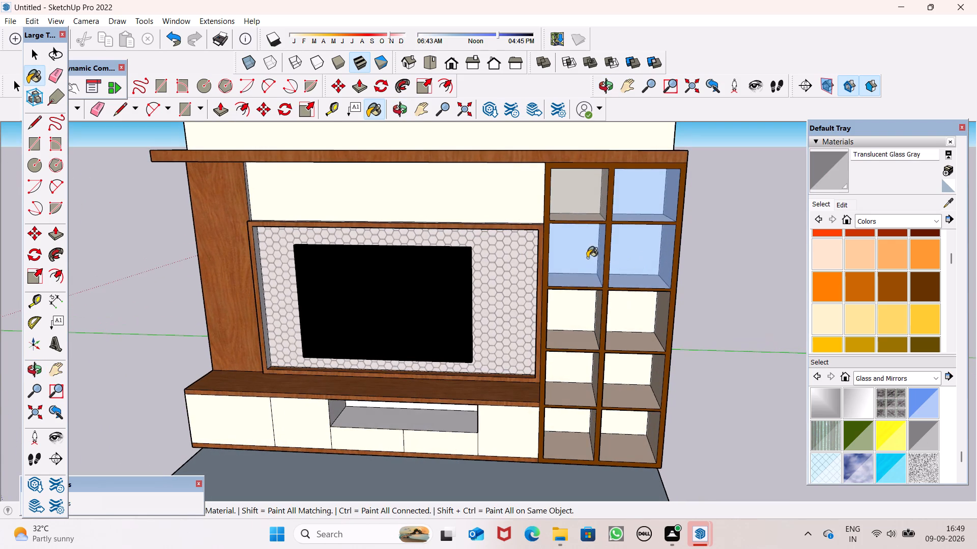
left_click_drag(573, 255, 580, 258)
left_click(624, 265)
left_click(633, 220)
scroll(684, 291, "down", 2)
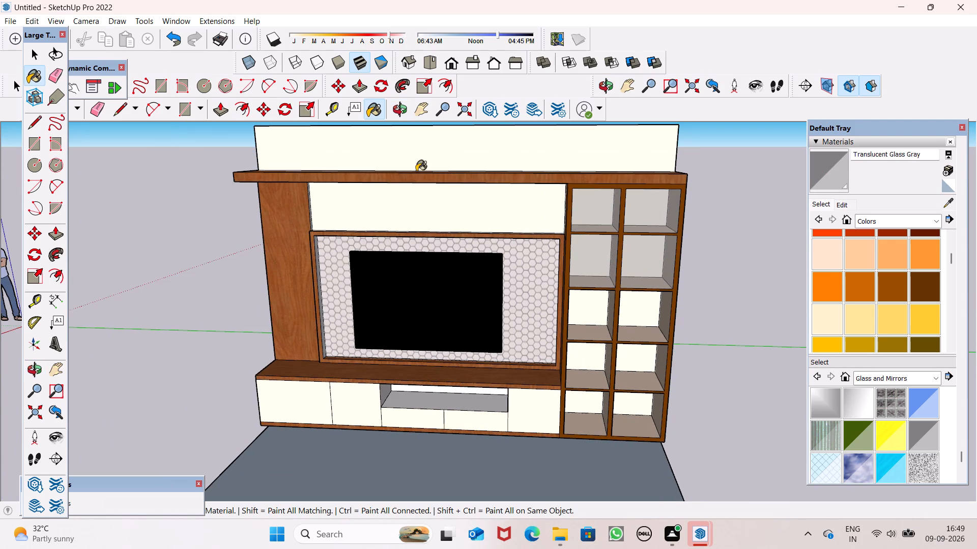
key("space")
Trace short lines along the front opening edges of the shelf unit's six lower compartments to close each with a face.
left_click(126, 112)
scroll(544, 350, "up", 5)
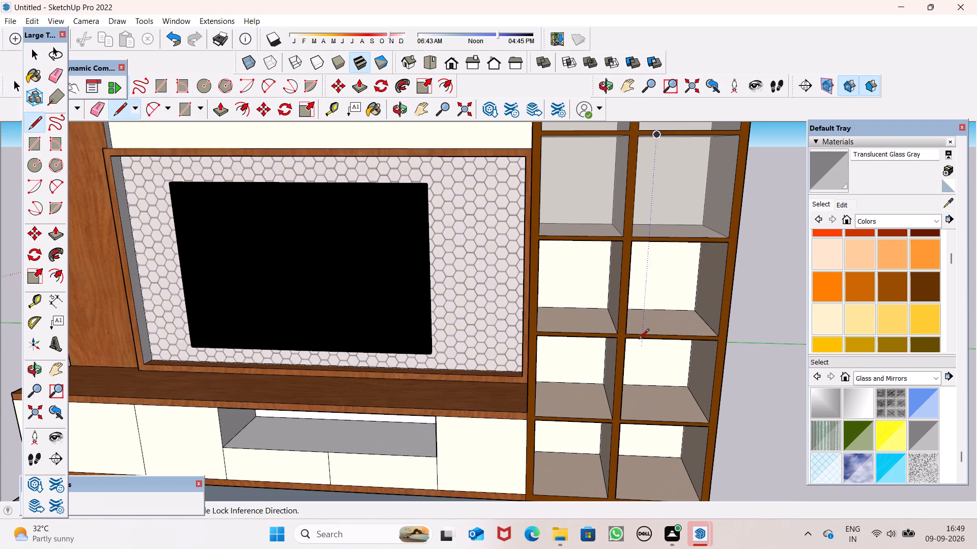
left_click(541, 243)
left_click(552, 246)
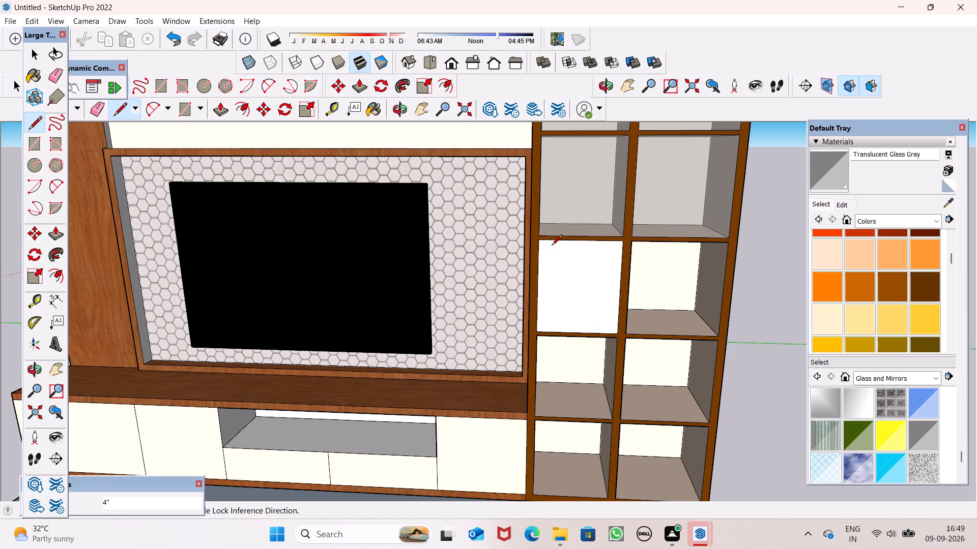
left_click(538, 337)
left_click(557, 339)
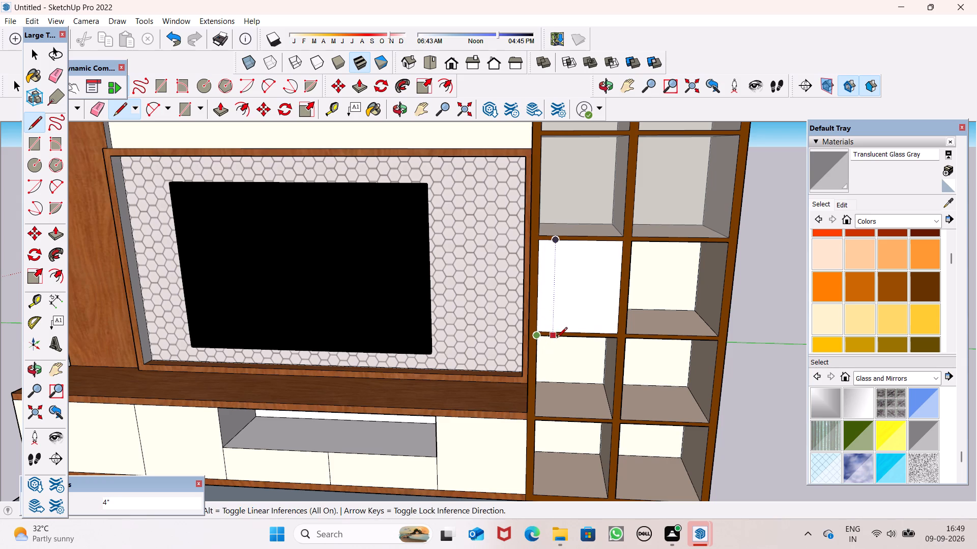
left_click(540, 422)
left_click(548, 422)
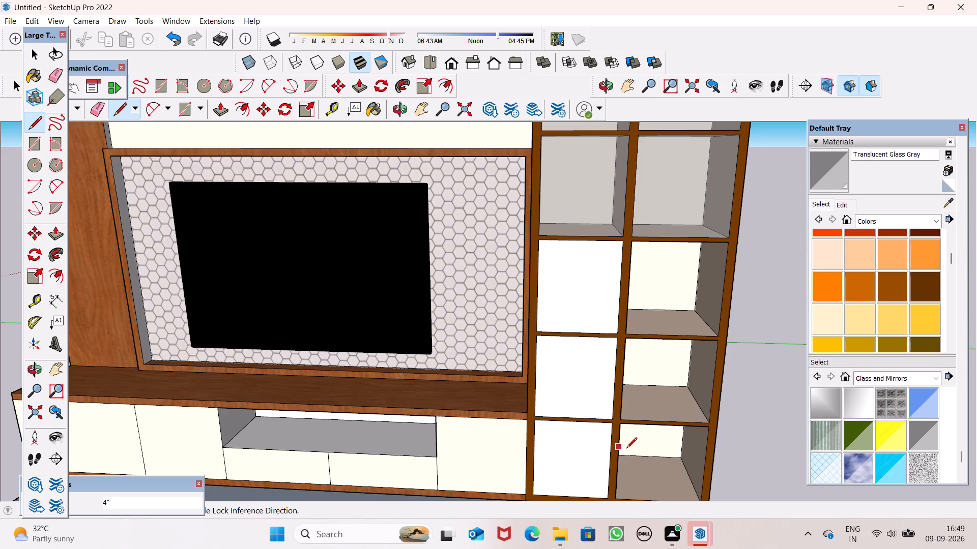
left_click(620, 428)
left_click(633, 425)
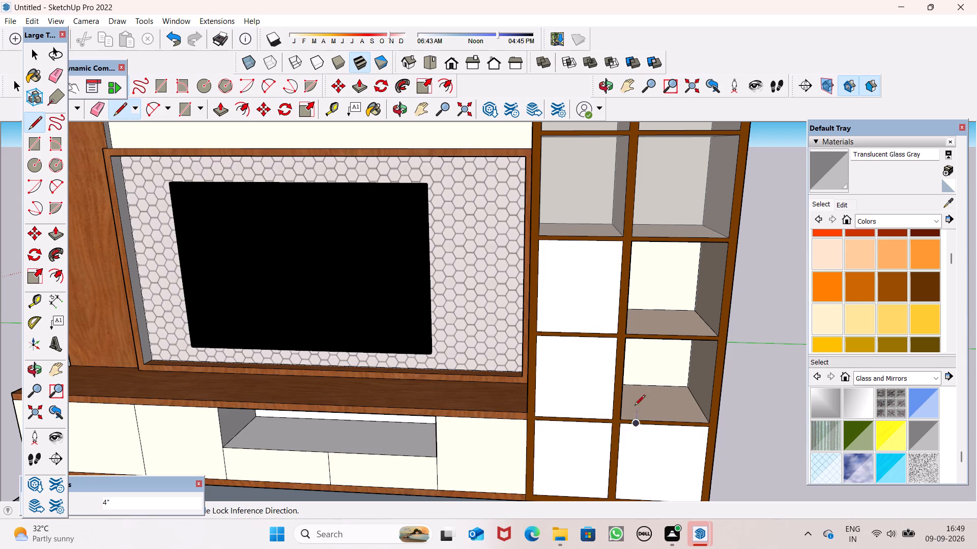
left_click_drag(626, 343, 634, 345)
left_click(641, 344)
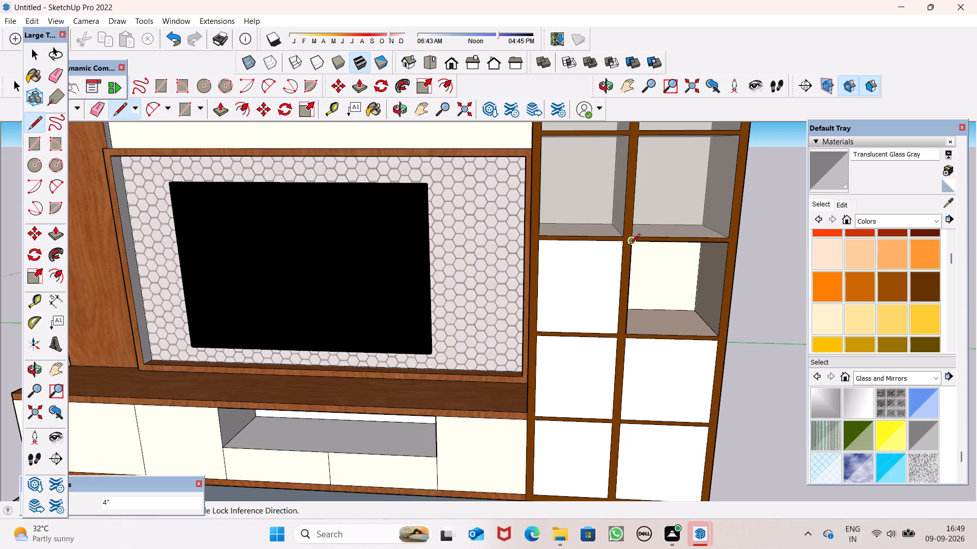
left_click(633, 245)
left_click(640, 243)
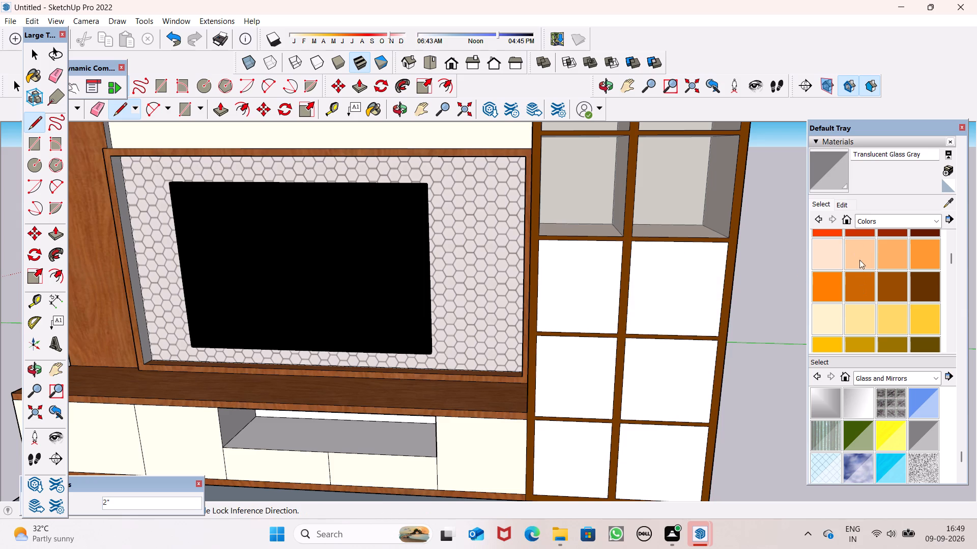
Paint the six new front faces in the shelf unit's lower three rows with Translucent Glass Gray.
left_click(827, 173)
left_click(670, 307)
left_click(572, 303)
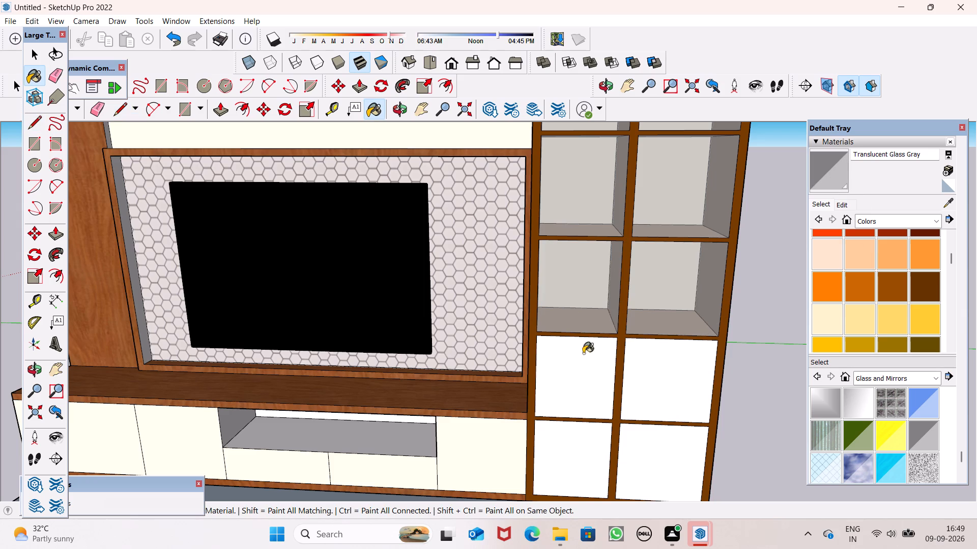
left_click(596, 380)
left_click(657, 394)
left_click(654, 457)
left_click(591, 466)
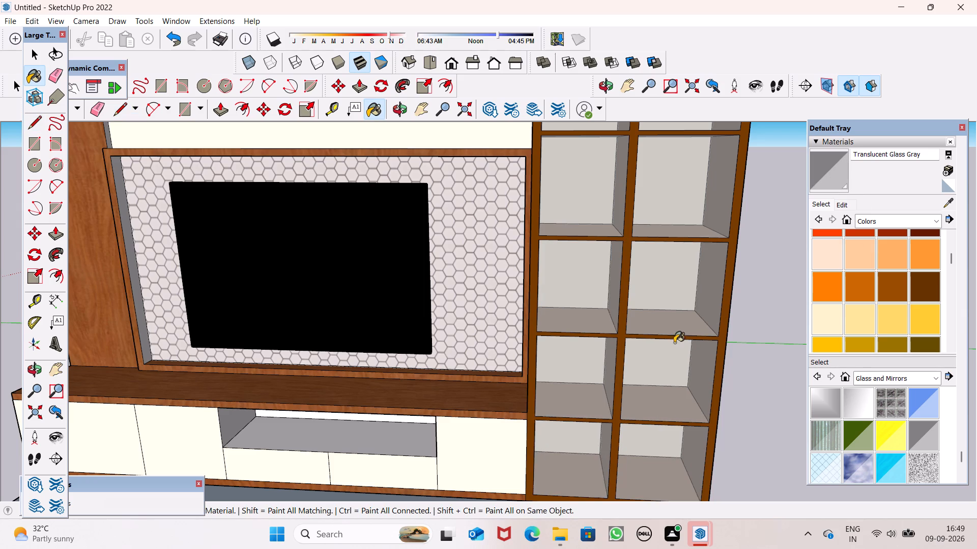
scroll(674, 343, "down", 13)
key("space")
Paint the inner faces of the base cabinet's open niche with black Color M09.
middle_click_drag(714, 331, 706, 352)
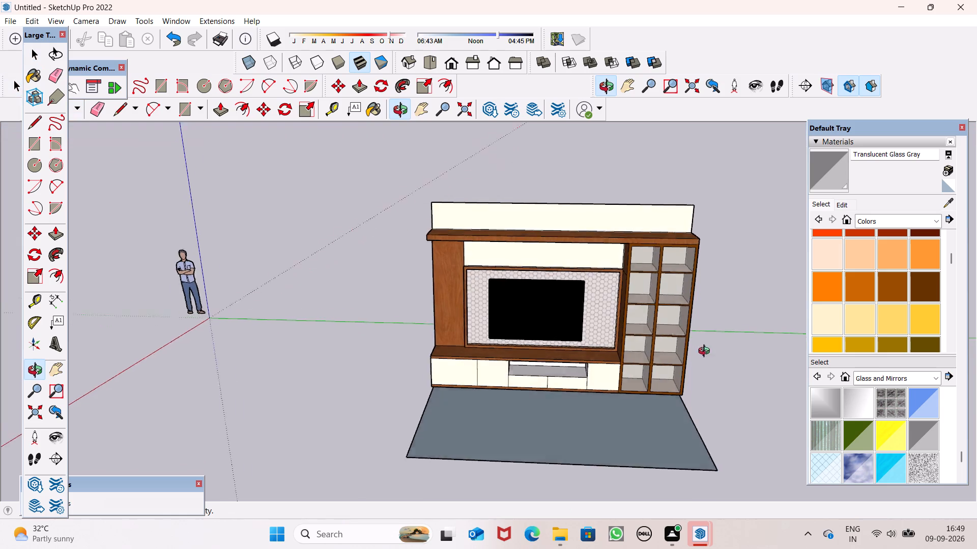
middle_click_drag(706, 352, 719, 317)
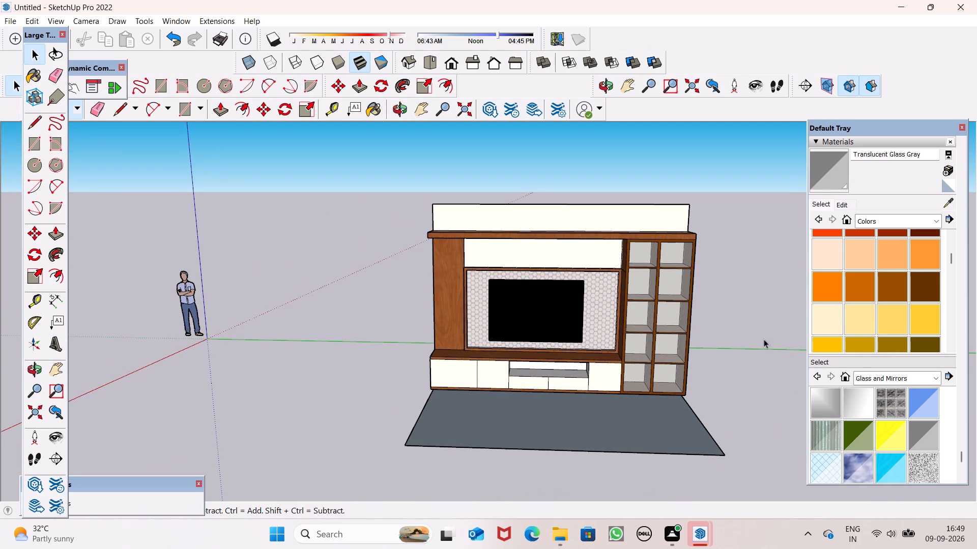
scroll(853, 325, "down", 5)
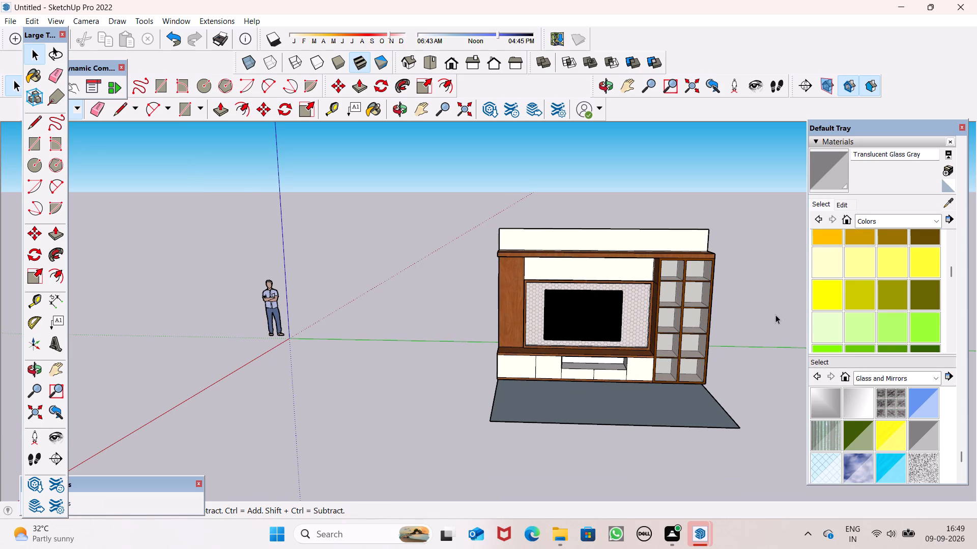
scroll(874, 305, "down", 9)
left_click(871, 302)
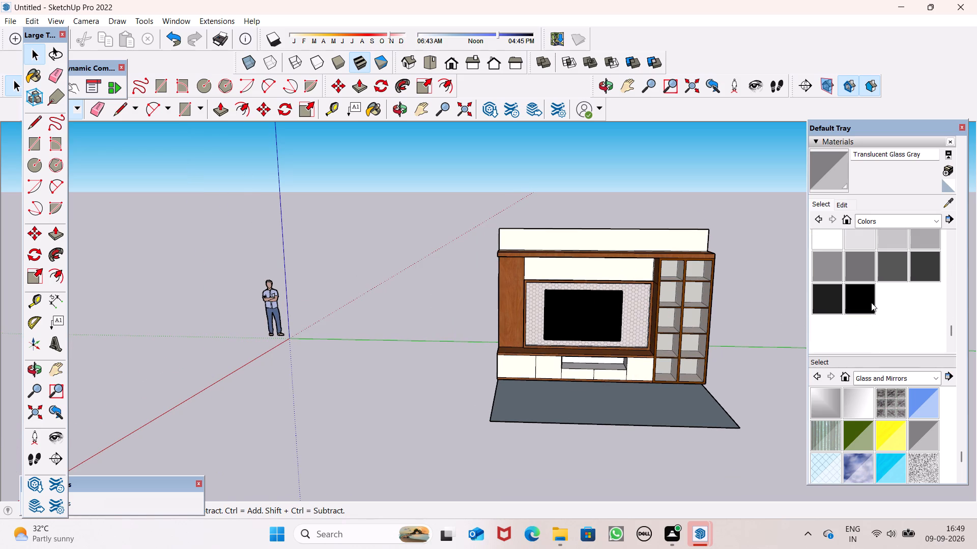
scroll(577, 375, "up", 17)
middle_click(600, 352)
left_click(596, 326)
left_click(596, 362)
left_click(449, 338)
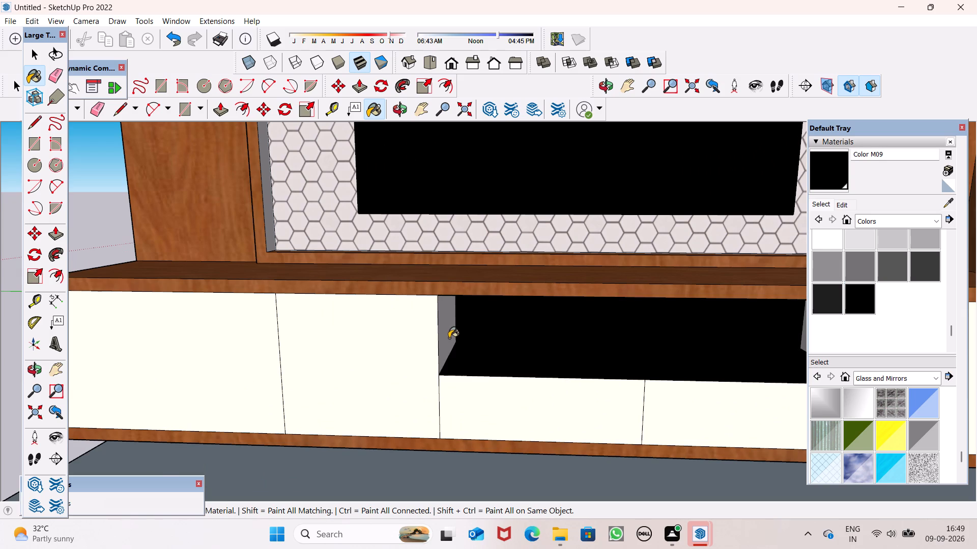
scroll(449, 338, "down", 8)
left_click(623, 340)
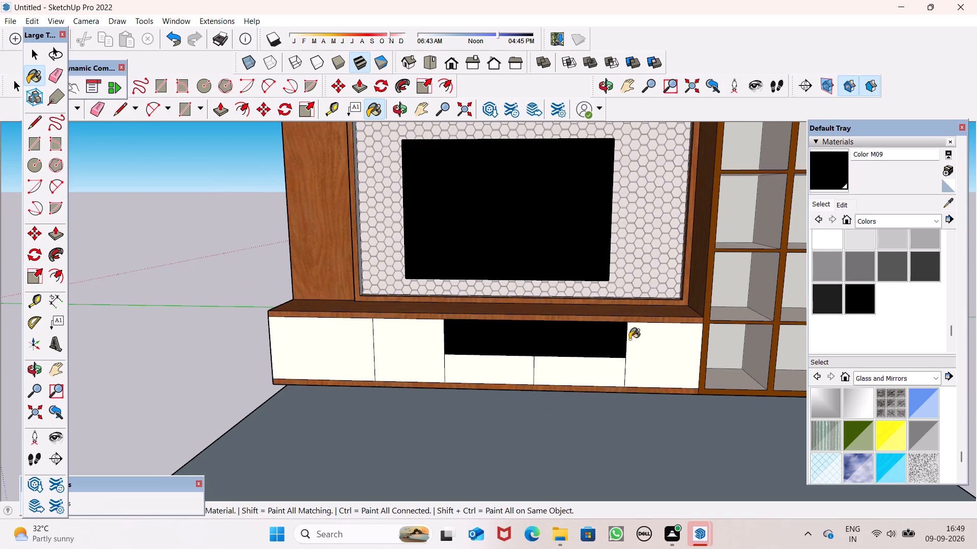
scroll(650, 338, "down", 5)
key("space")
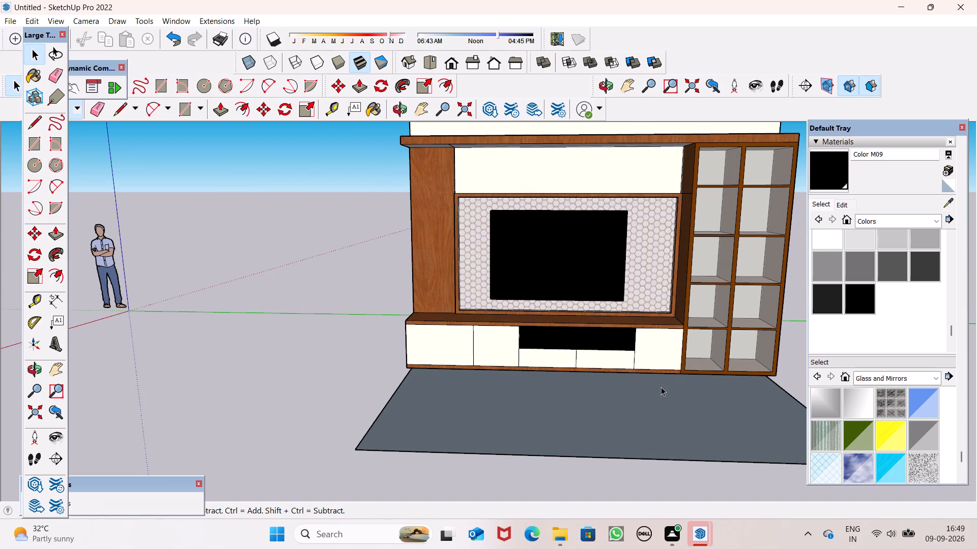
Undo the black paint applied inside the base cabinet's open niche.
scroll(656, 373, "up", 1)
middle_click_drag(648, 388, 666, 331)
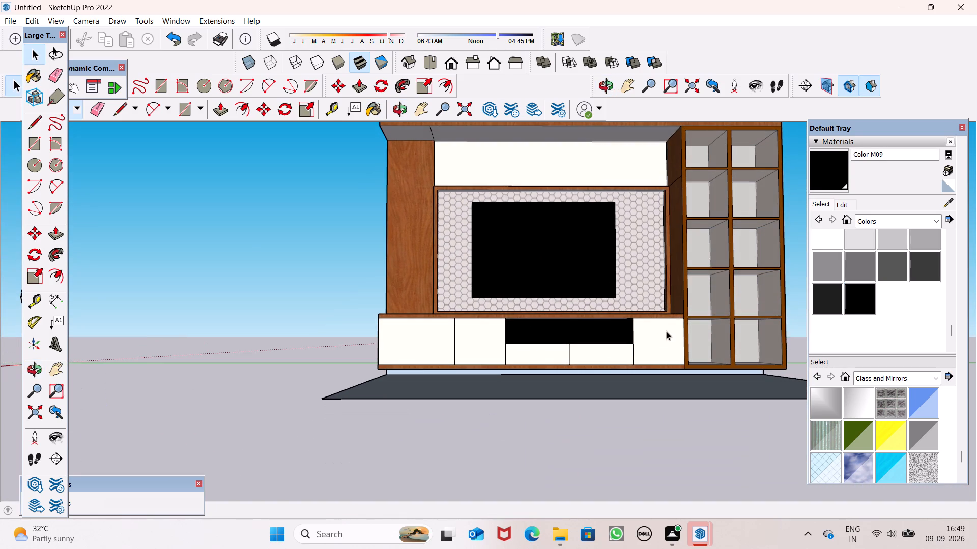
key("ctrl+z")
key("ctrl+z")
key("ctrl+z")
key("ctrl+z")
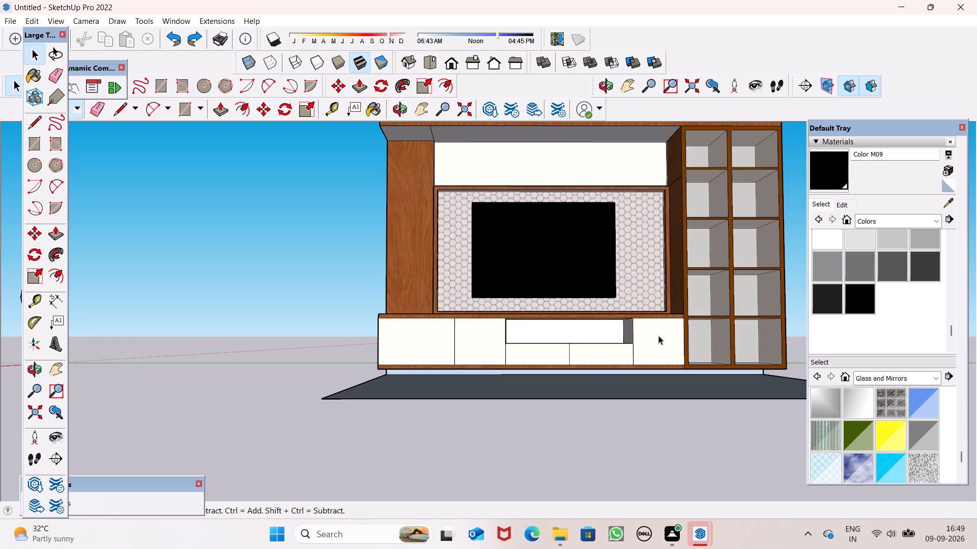
Paint both underside faces of the top overhanging shelf with Wood Cherry Original from the Wood materials.
scroll(649, 337, "down", 4)
middle_click_drag(633, 358, 599, 415)
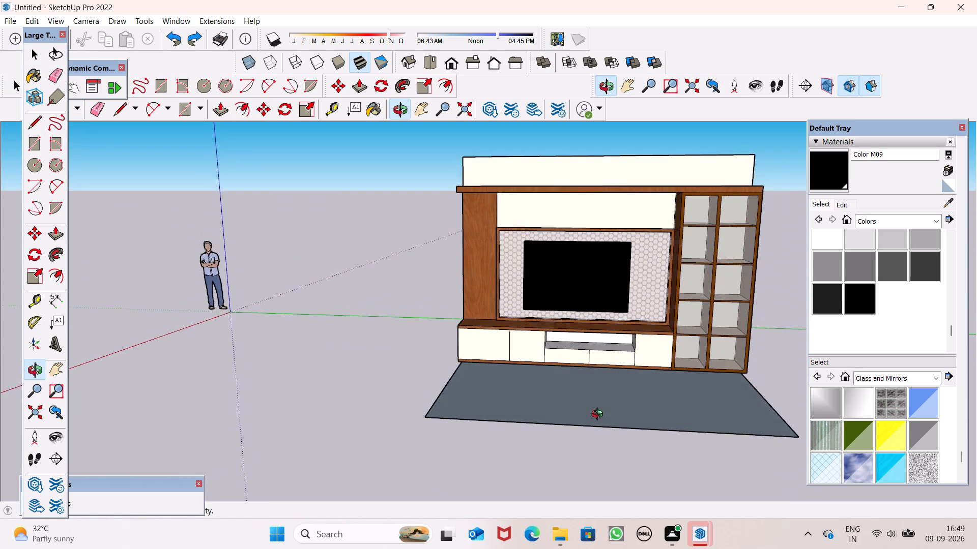
middle_click_drag(599, 415, 601, 401)
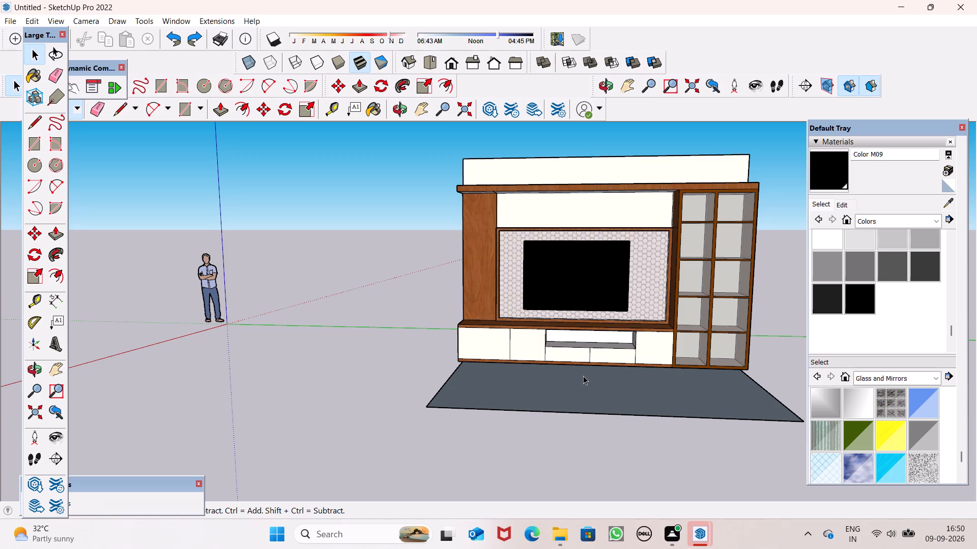
middle_click_drag(584, 276, 556, 211)
scroll(863, 331, "down", 2)
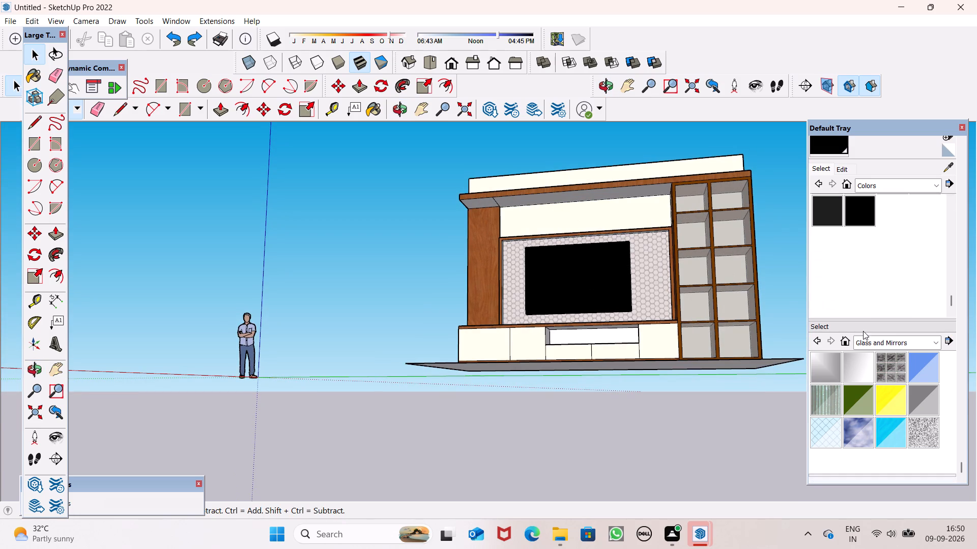
scroll(863, 331, "down", 4)
left_click(896, 341)
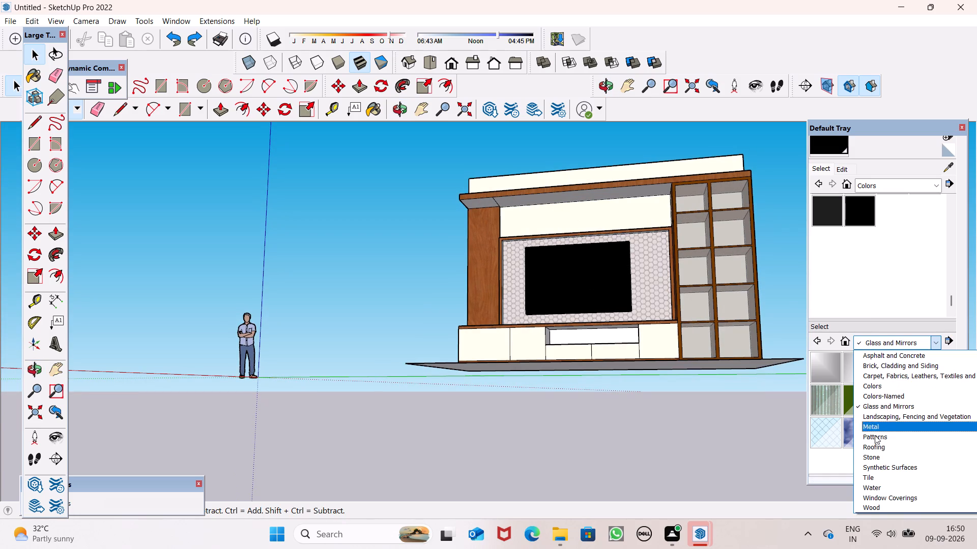
left_click(880, 508)
left_click(895, 370)
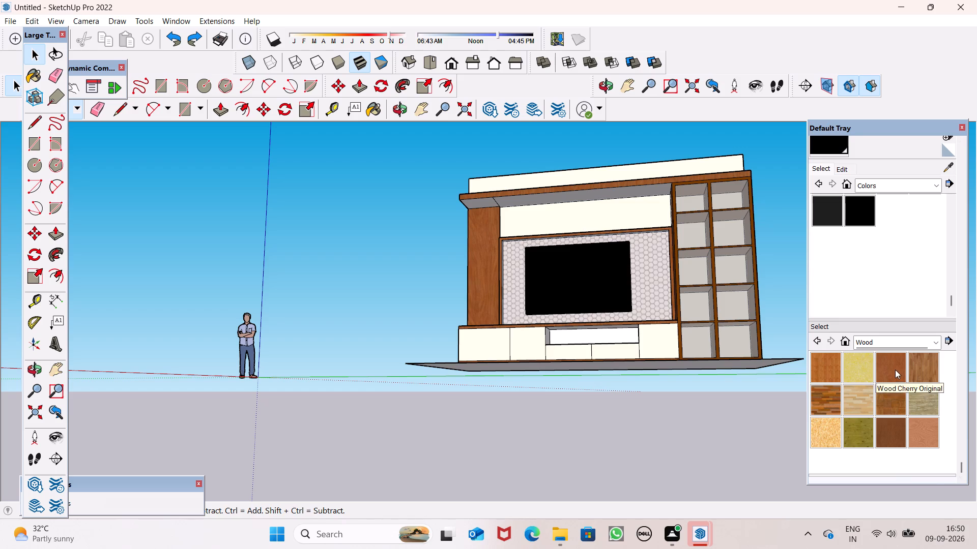
scroll(614, 193, "up", 7)
left_click(614, 193)
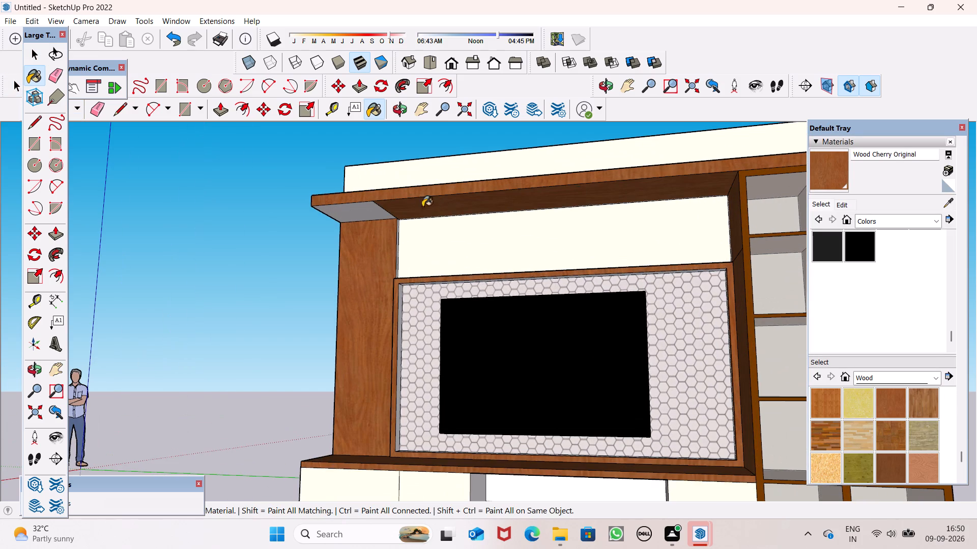
left_click(360, 215)
Erase the line dividing the underside of the top overhanging shelf above the wooden side panel.
left_click(97, 104)
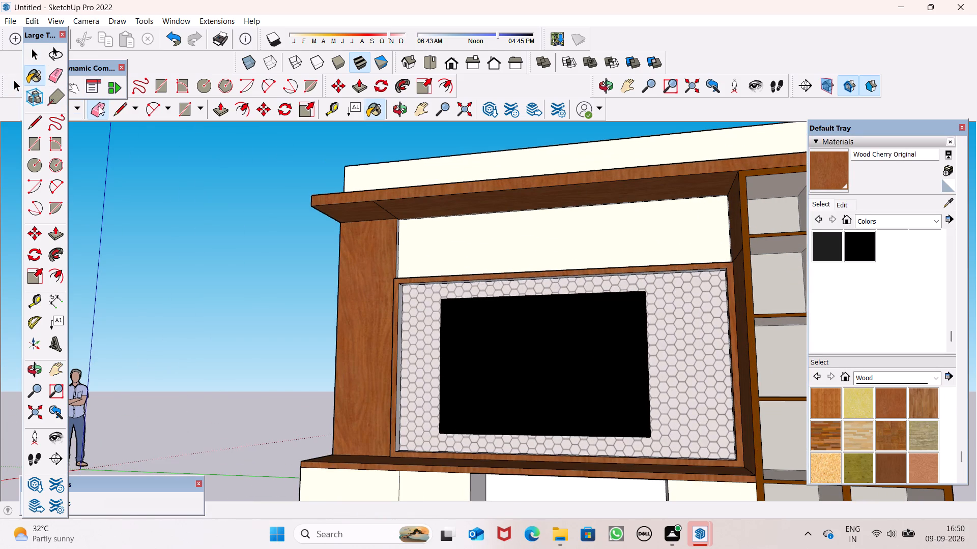
scroll(301, 164, "up", 5)
left_click_drag(479, 259, 473, 268)
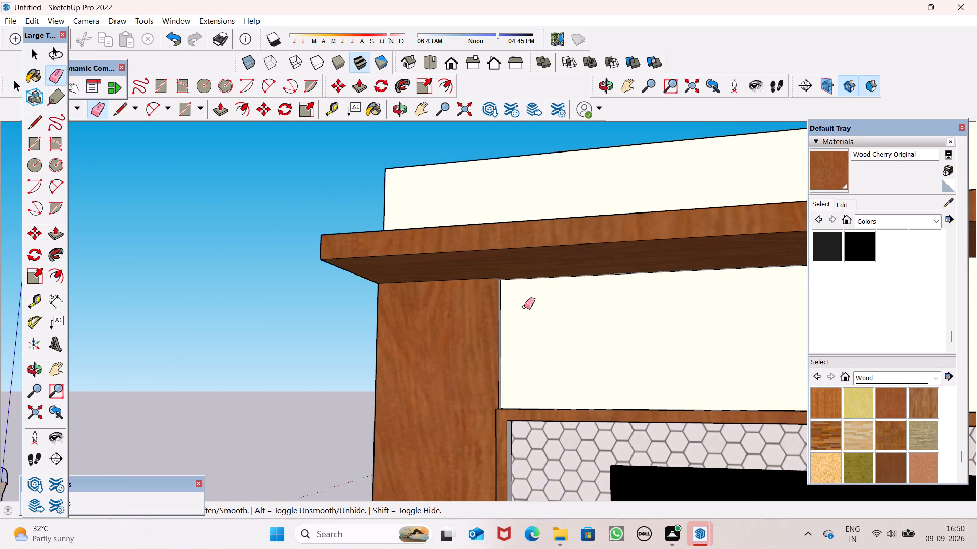
Paint the narrow inner side face of the tall wooden panel beside the cream back panel with Wood Cherry Original.
scroll(525, 308, "up", 4)
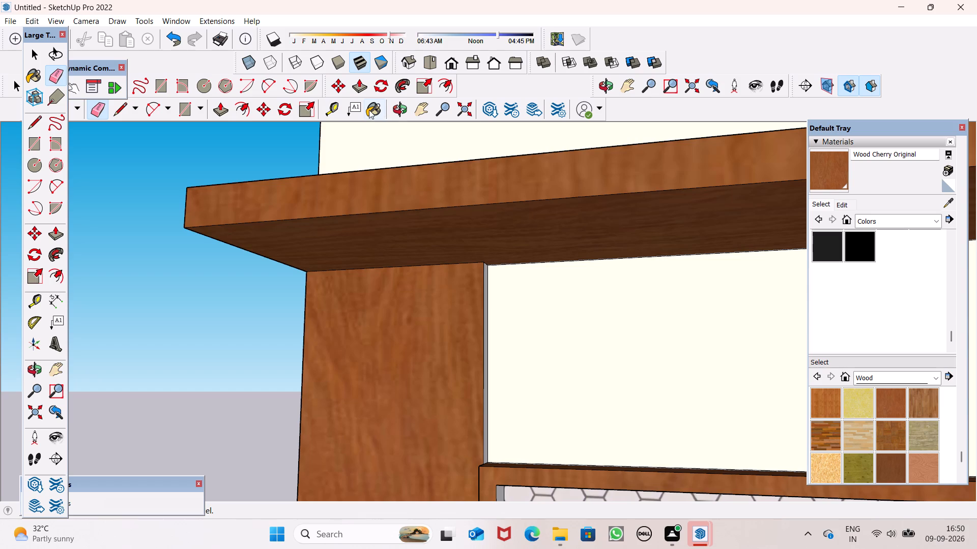
left_click_drag(369, 110, 388, 115)
scroll(556, 290, "up", 6)
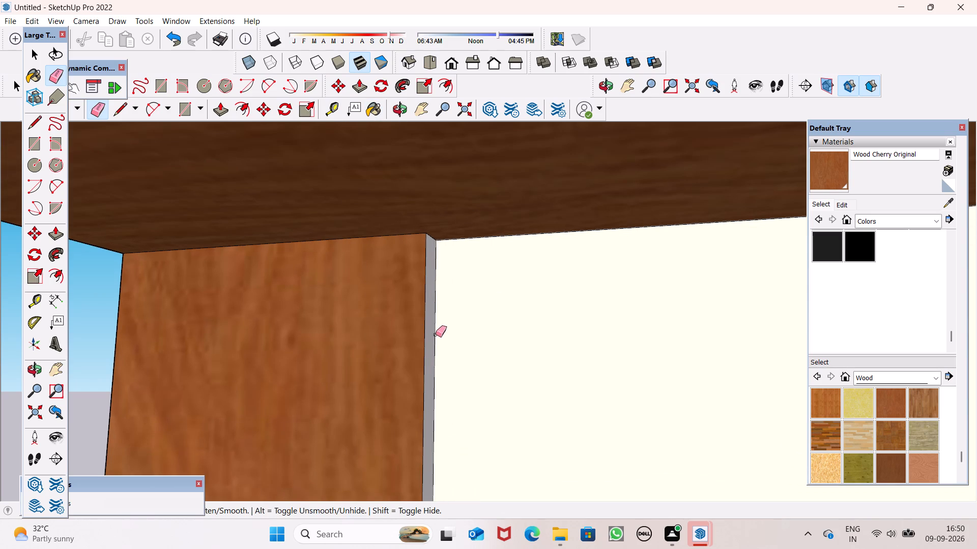
left_click(371, 107)
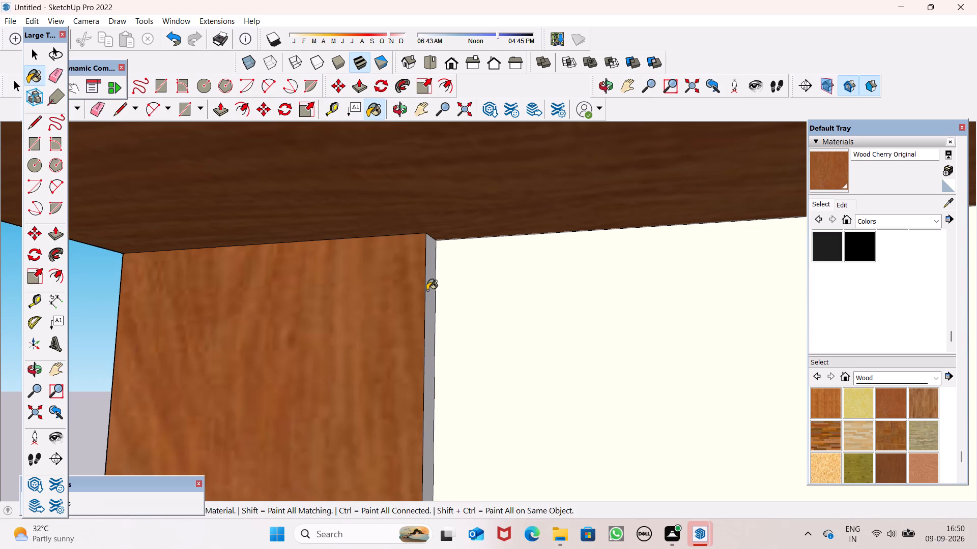
left_click(430, 290)
scroll(445, 216, "down", 16)
middle_click_drag(493, 250, 401, 290)
scroll(490, 370, "up", 4)
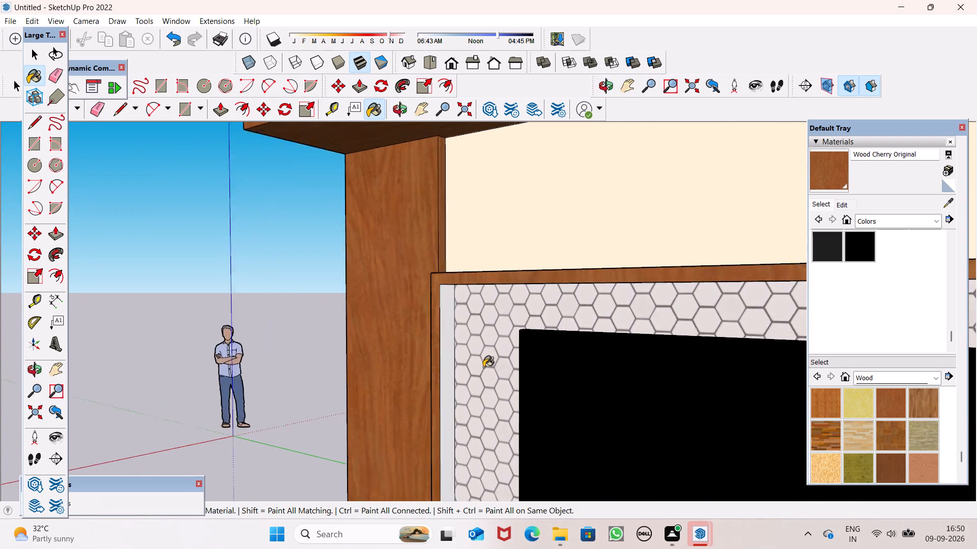
Paint the inner side and top faces of the frame recess around the hexagon-tiled panel with Wood Cherry Original.
scroll(483, 367, "up", 2)
left_click(437, 363)
middle_click_drag(496, 343, 515, 197)
scroll(515, 197, "up", 1)
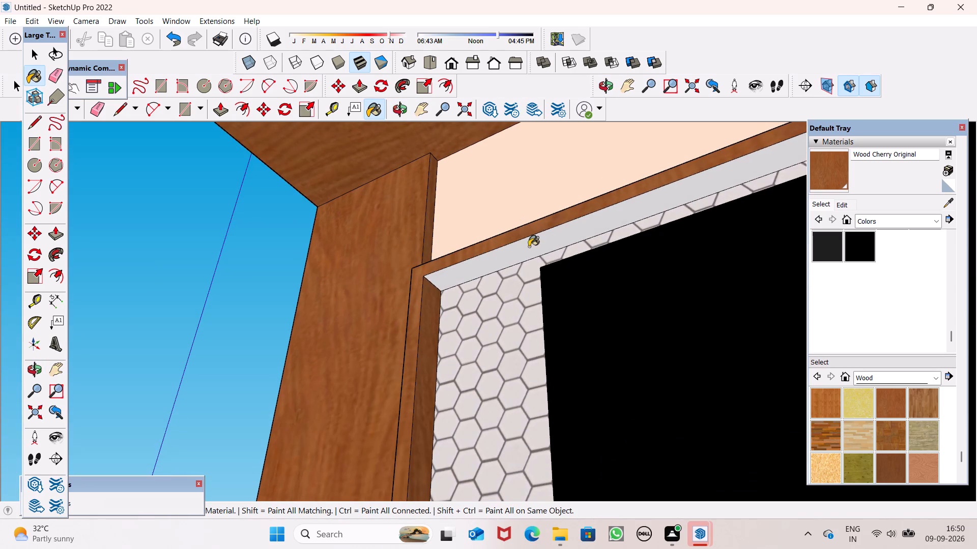
left_click(530, 248)
Erase the line dividing the shelf tower's inner wooden side face beside the upper corner of the tiled panel's frame.
scroll(541, 207, "down", 8)
scroll(583, 245, "down", 11)
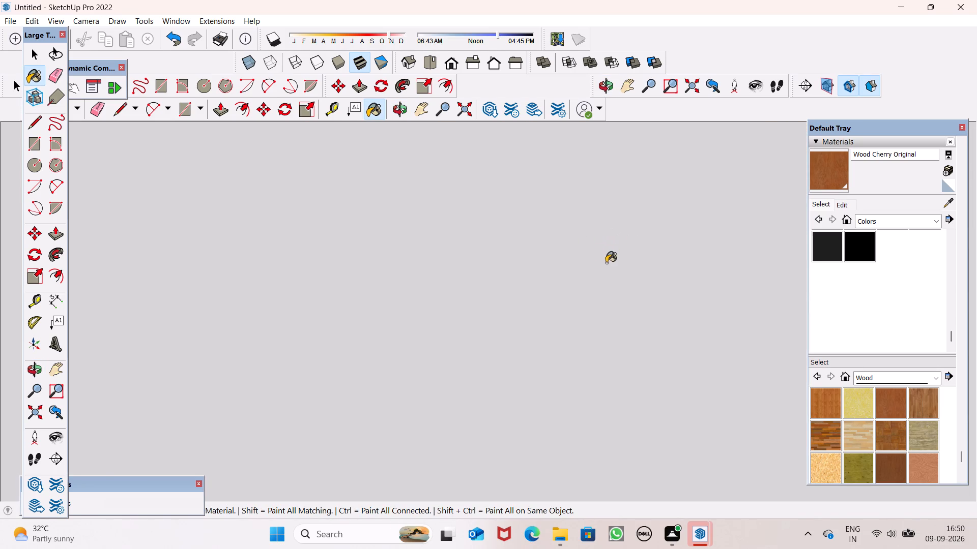
scroll(606, 263, "down", 20)
scroll(606, 263, "down", 20)
scroll(606, 263, "down", 3)
middle_click_drag(639, 293, 869, 346)
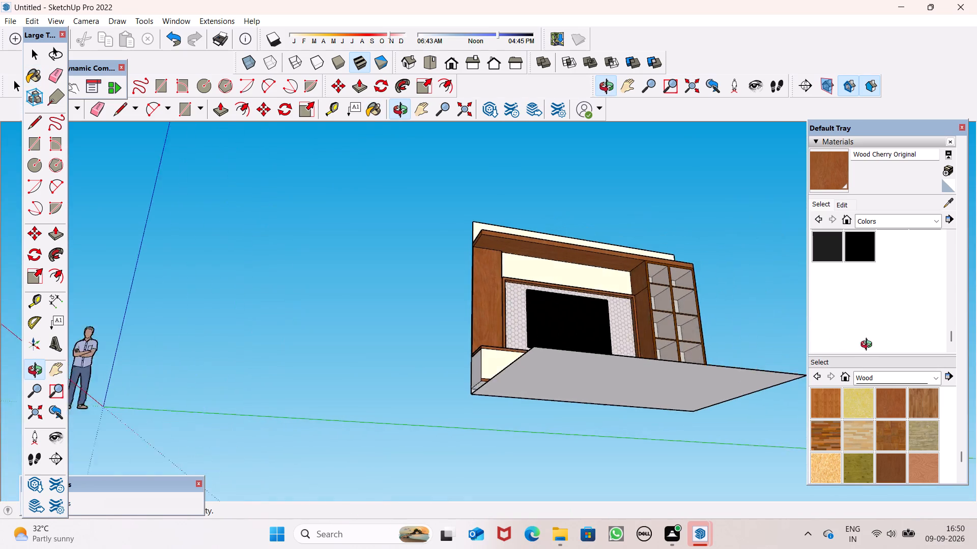
middle_click_drag(869, 346, 873, 347)
scroll(501, 282, "up", 7)
scroll(655, 340, "up", 1)
middle_click_drag(655, 340, 620, 357)
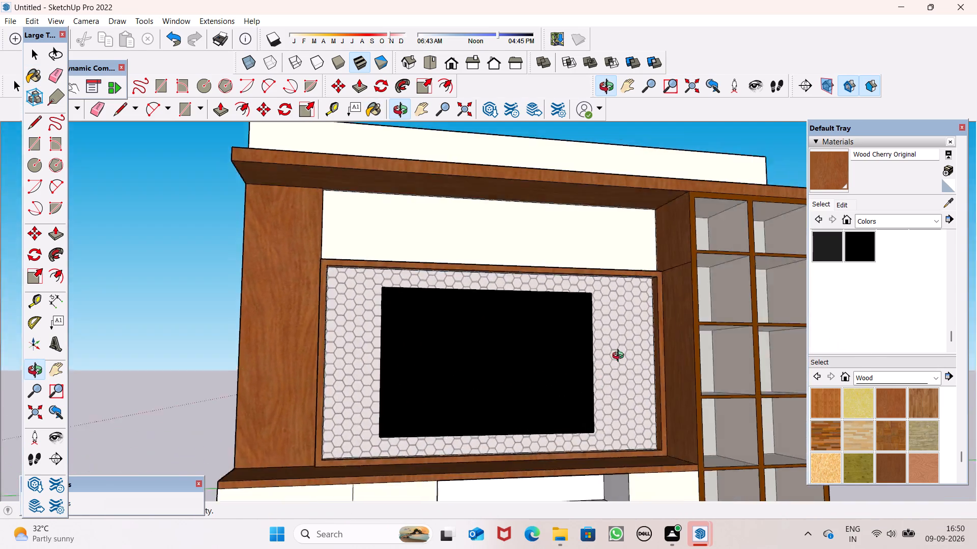
middle_click_drag(620, 357, 649, 353)
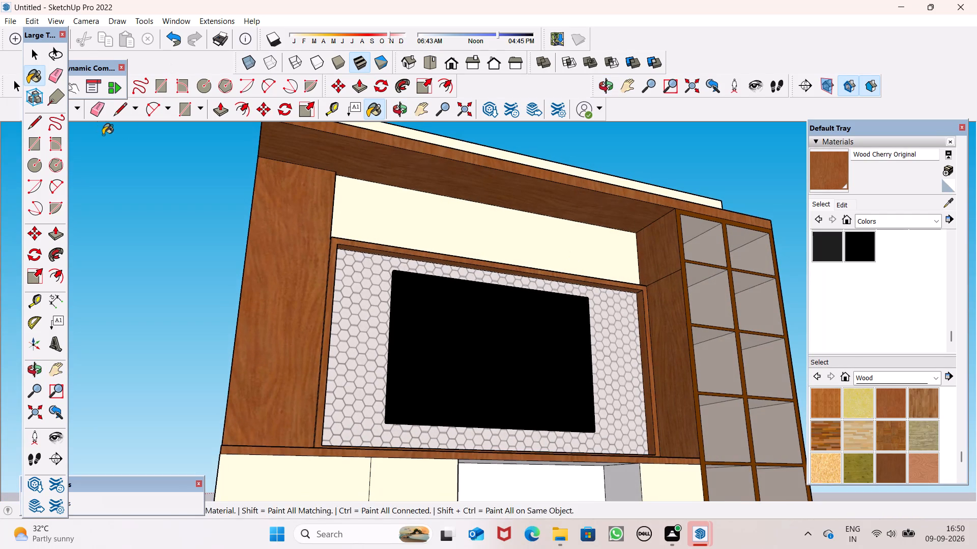
left_click(91, 113)
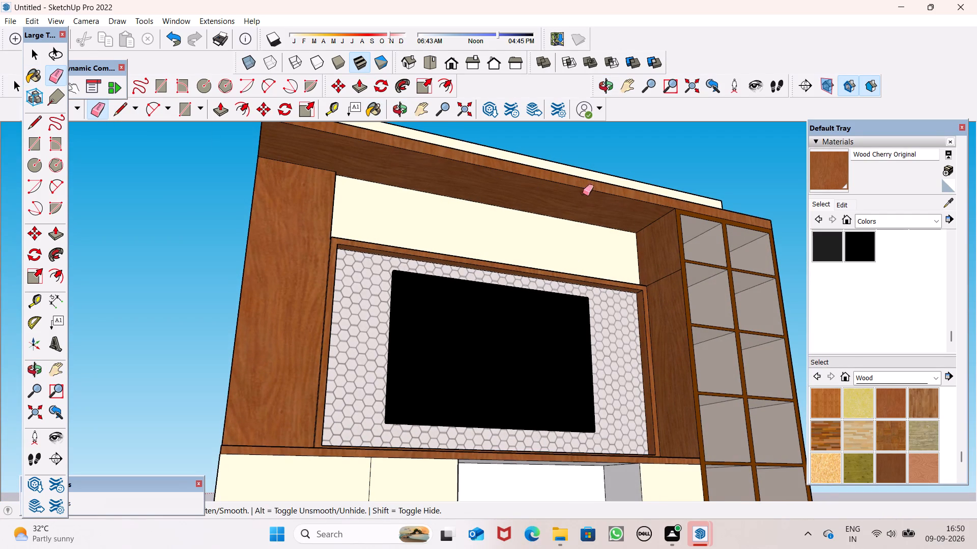
scroll(630, 226, "up", 1)
left_click_drag(672, 279, 676, 288)
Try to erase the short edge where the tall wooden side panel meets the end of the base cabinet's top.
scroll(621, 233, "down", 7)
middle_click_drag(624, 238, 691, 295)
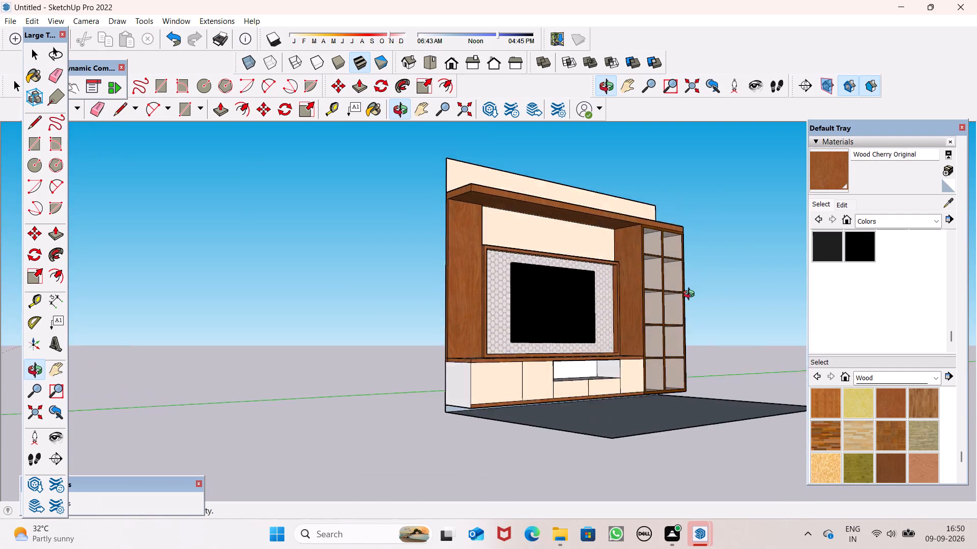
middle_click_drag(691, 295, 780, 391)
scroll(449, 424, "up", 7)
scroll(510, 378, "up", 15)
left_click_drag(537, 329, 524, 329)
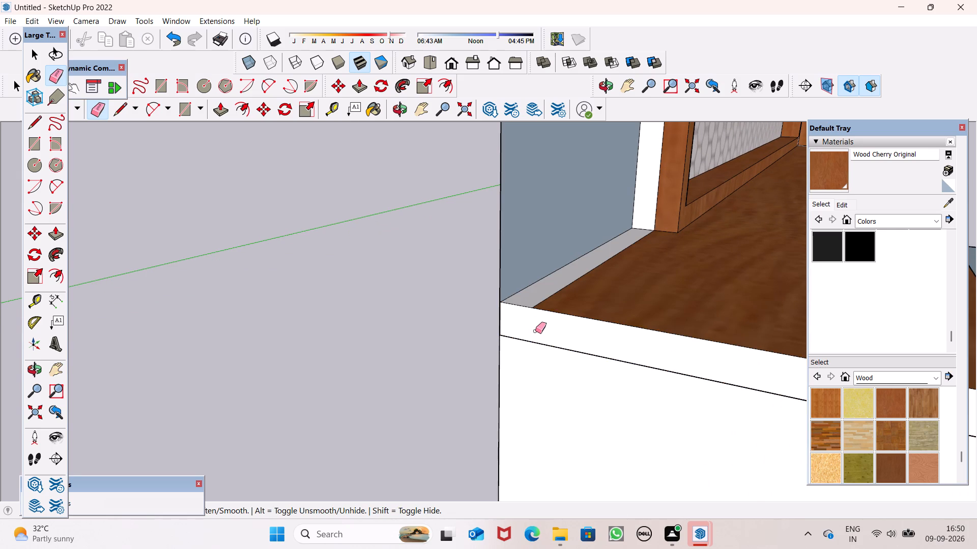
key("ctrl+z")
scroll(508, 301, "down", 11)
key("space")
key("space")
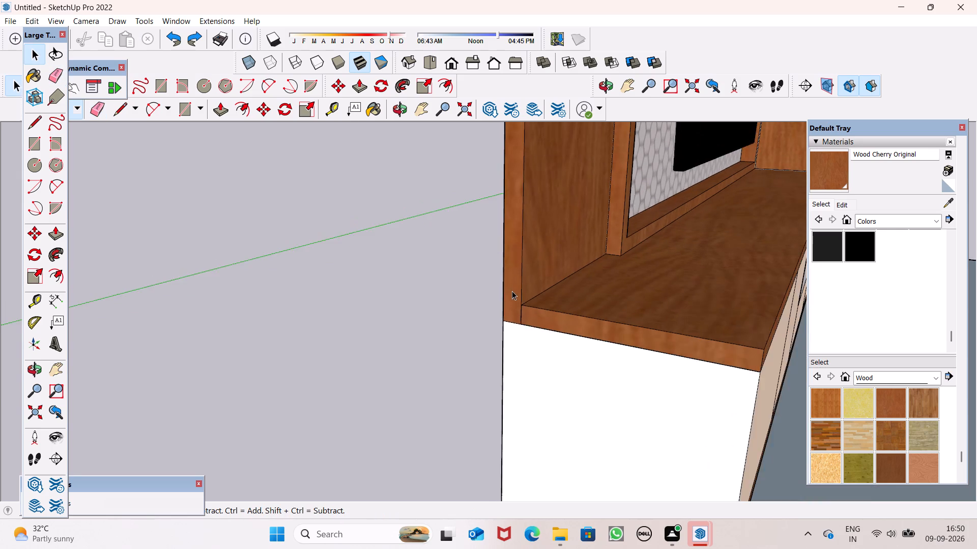
Paint the outer side face of the tall open shelf tower with dark brown Color C08 from the Colors materials.
scroll(512, 291, "down", 11)
scroll(576, 273, "down", 5)
middle_click_drag(573, 272, 158, 328)
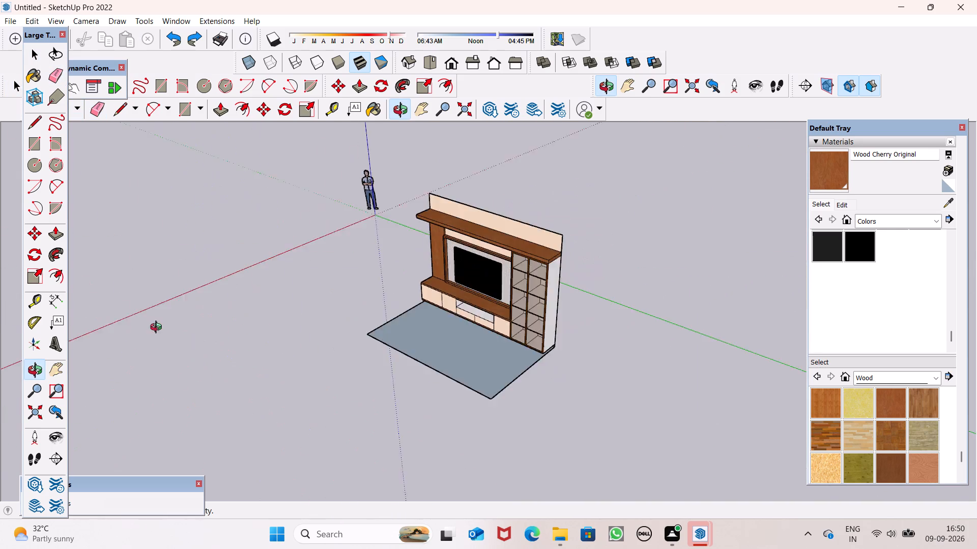
middle_click_drag(158, 328, 28, 289)
scroll(354, 216, "up", 2)
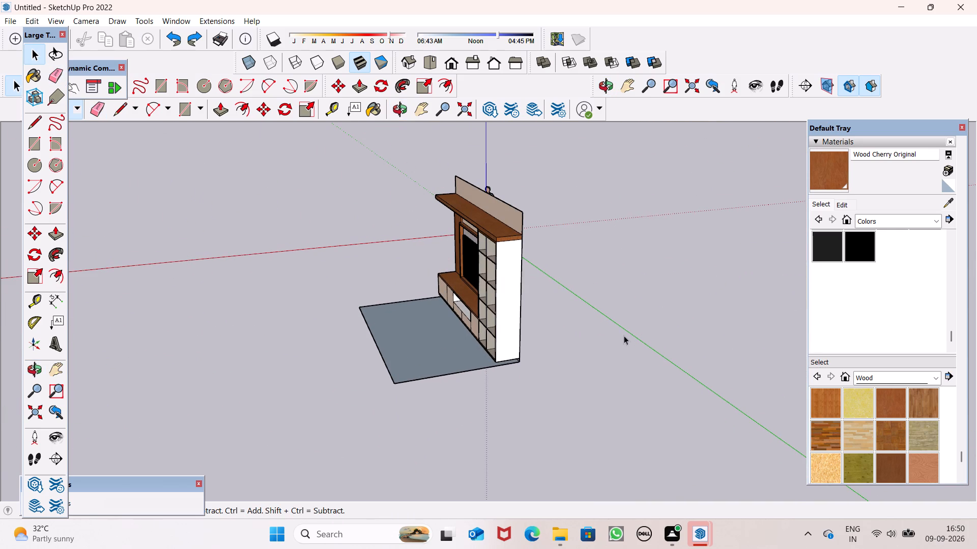
middle_click_drag(616, 338, 696, 320)
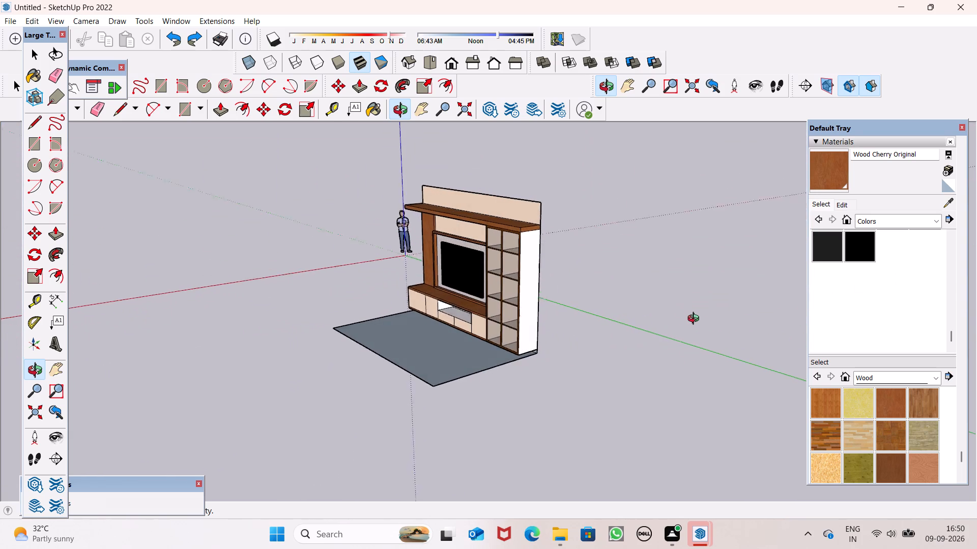
middle_click_drag(696, 320, 698, 316)
scroll(579, 289, "up", 8)
middle_click_drag(507, 298, 600, 313)
scroll(585, 306, "up", 2)
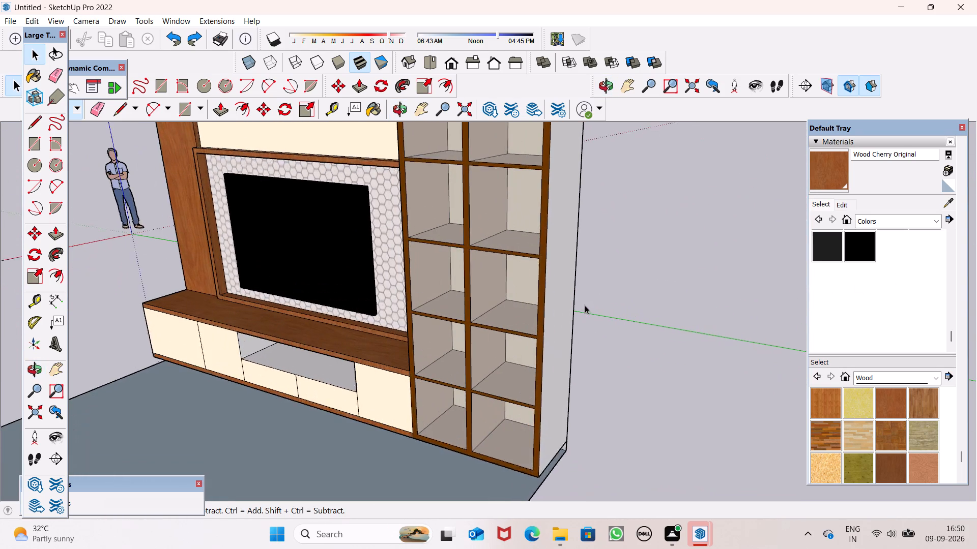
scroll(585, 305, "up", 1)
left_click(530, 391)
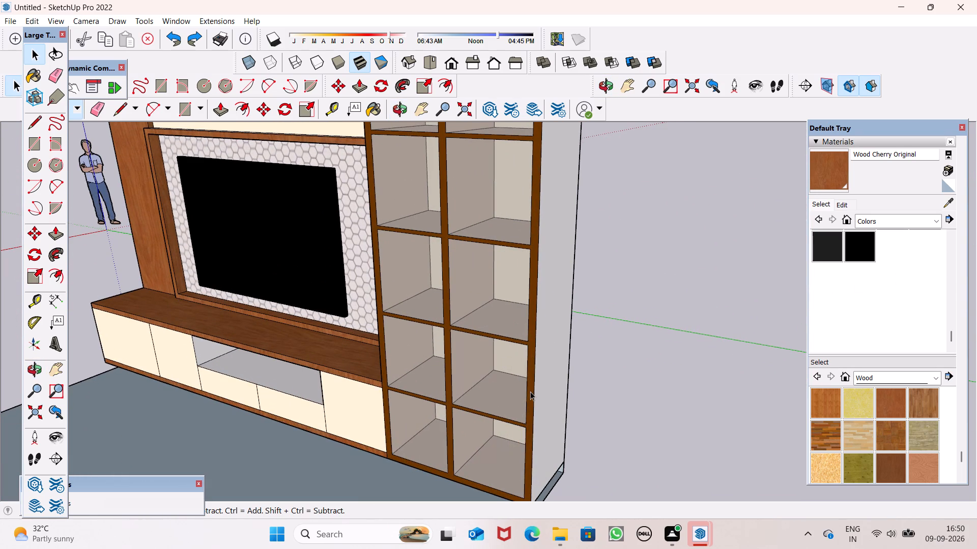
left_click(621, 387)
key("space")
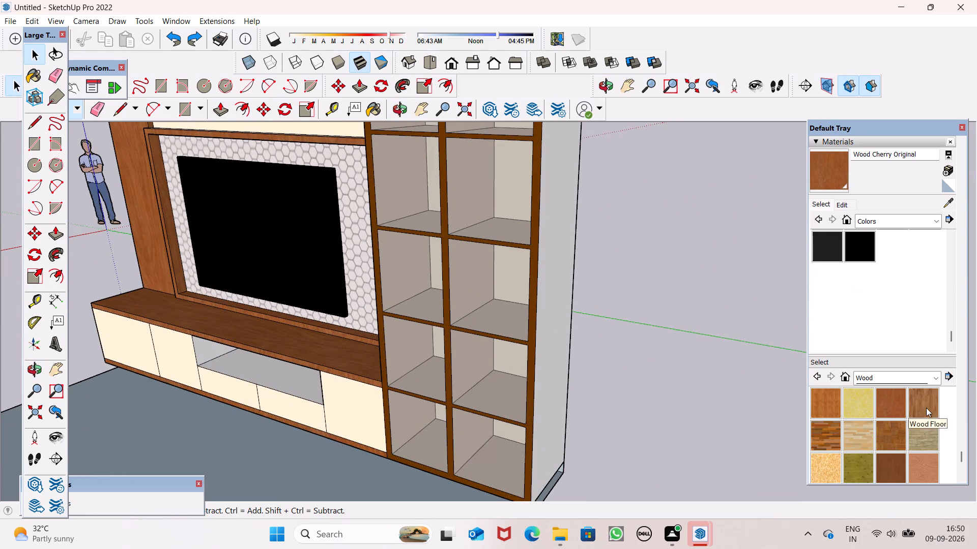
scroll(917, 407, "down", 1)
scroll(915, 405, "up", 6)
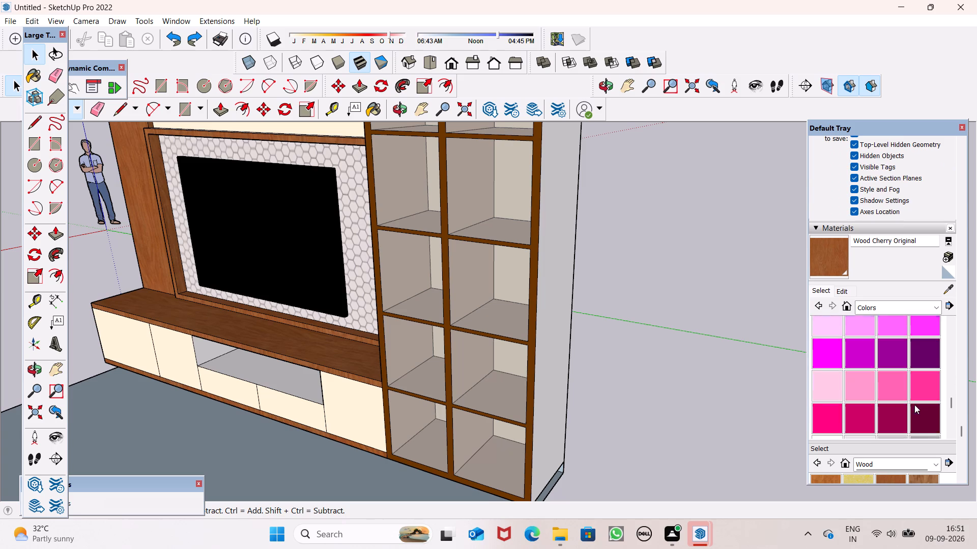
scroll(914, 405, "up", 8)
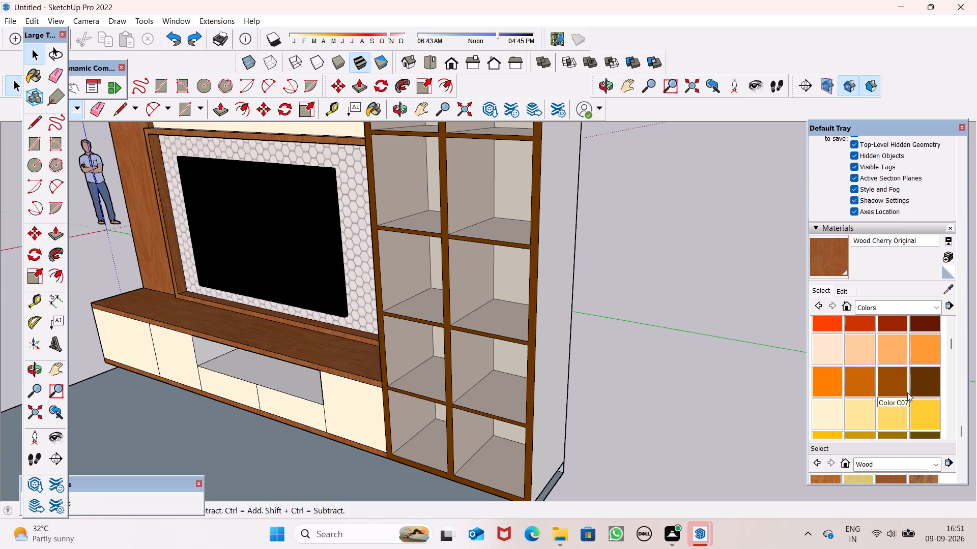
left_click(922, 389)
left_click(540, 317)
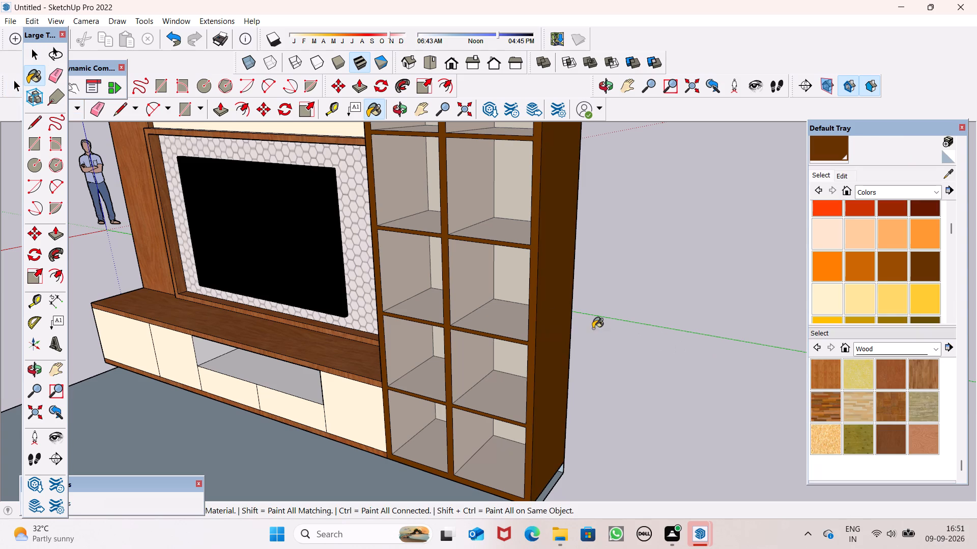
Examine the painted TV unit from the front and from several angles.
middle_click_drag(601, 331, 635, 296)
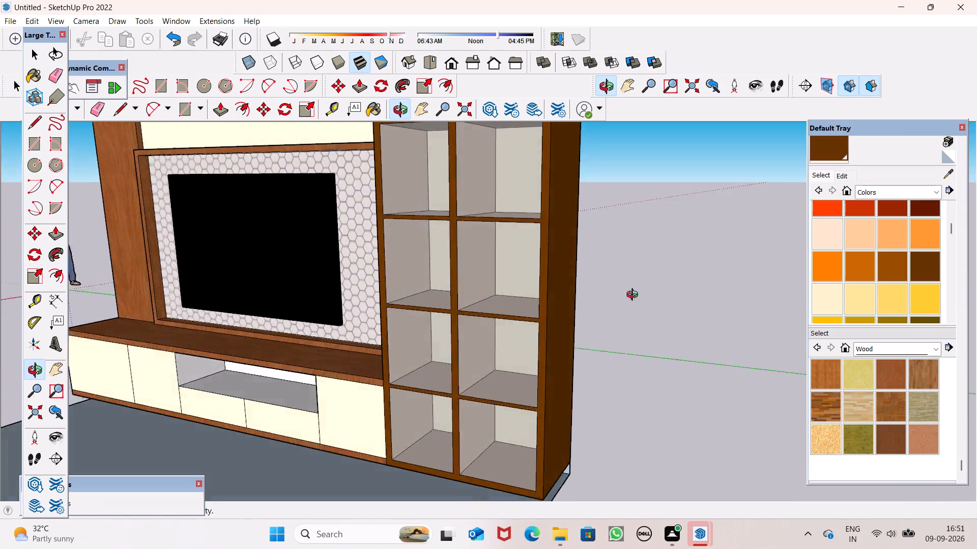
middle_click_drag(635, 296, 704, 269)
scroll(686, 274, "down", 9)
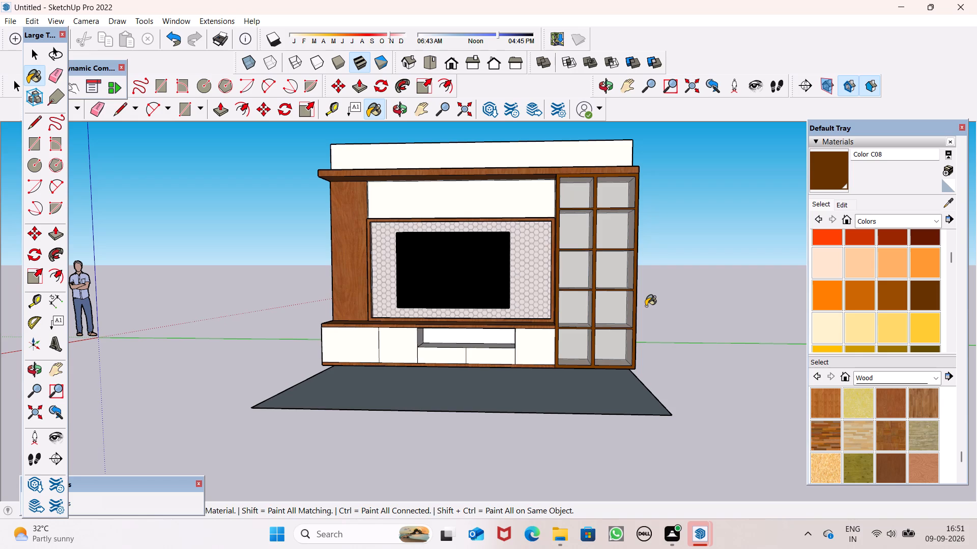
key("space")
key("space")
middle_click_drag(644, 307, 592, 346)
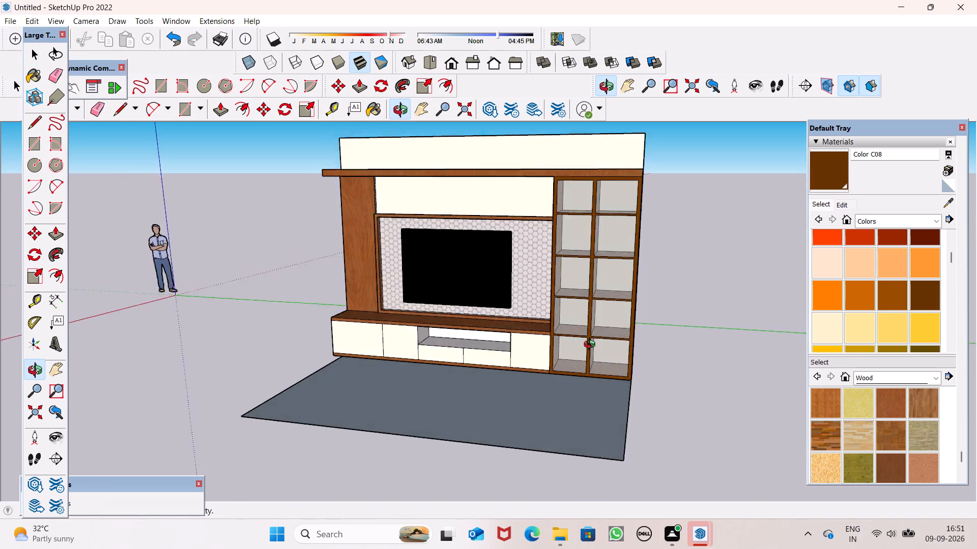
middle_click_drag(592, 346, 636, 327)
scroll(663, 287, "down", 2)
scroll(666, 289, "up", 1)
scroll(699, 314, "up", 1)
middle_click_drag(699, 315, 730, 329)
scroll(702, 249, "up", 1)
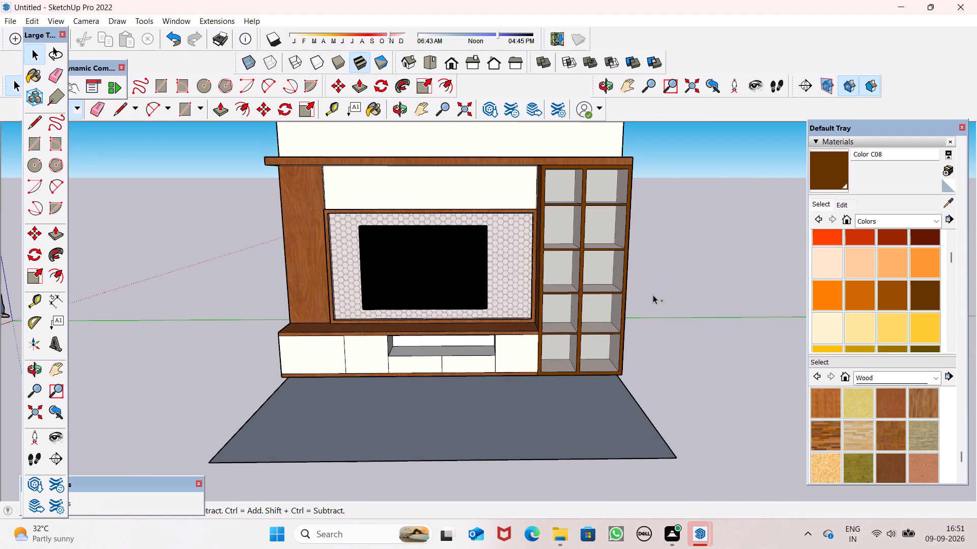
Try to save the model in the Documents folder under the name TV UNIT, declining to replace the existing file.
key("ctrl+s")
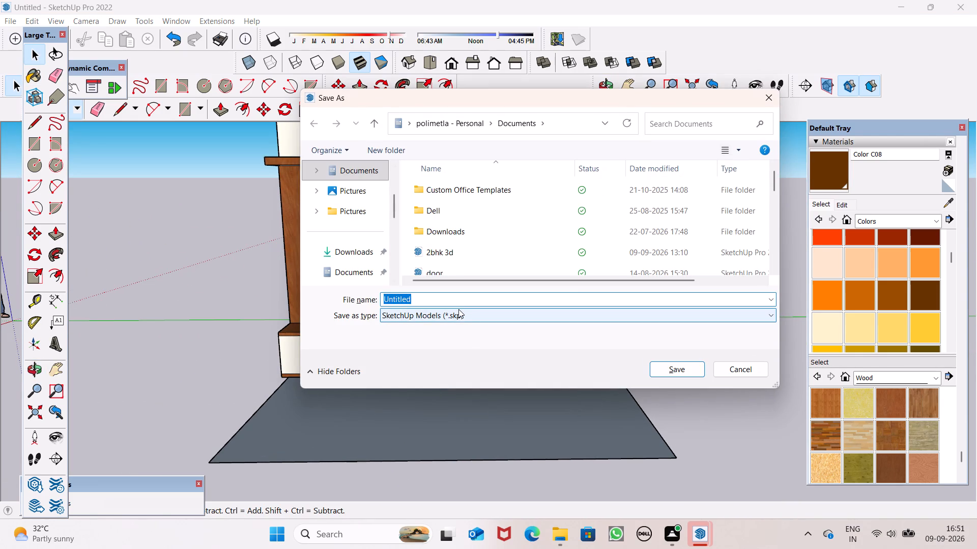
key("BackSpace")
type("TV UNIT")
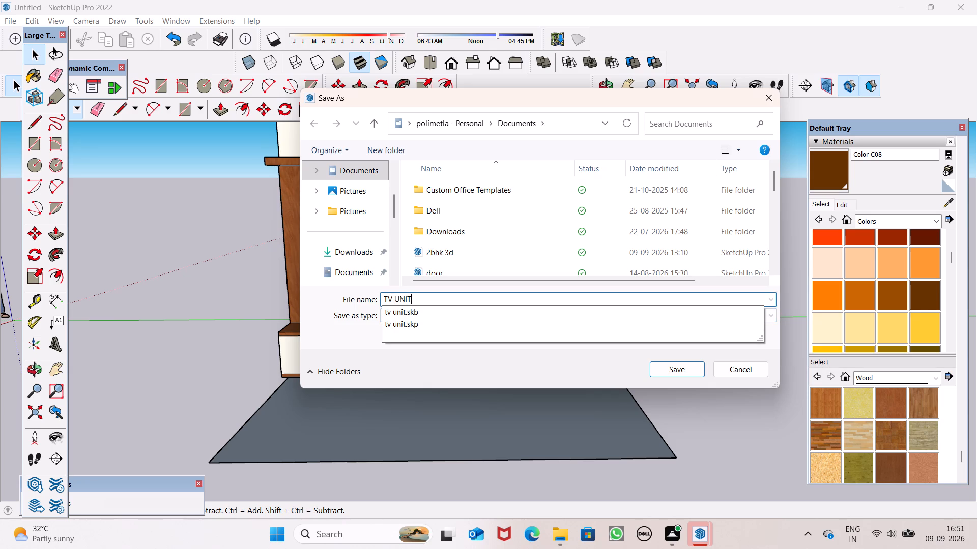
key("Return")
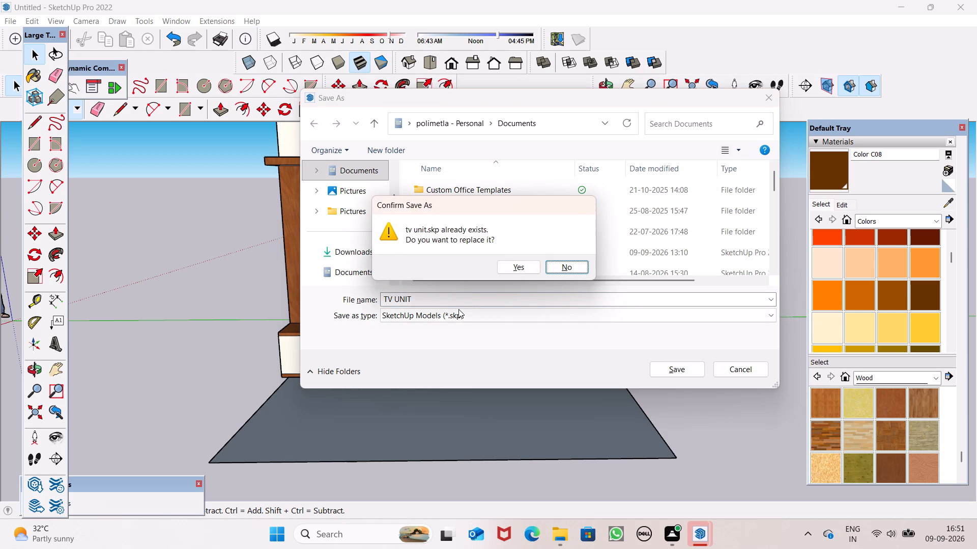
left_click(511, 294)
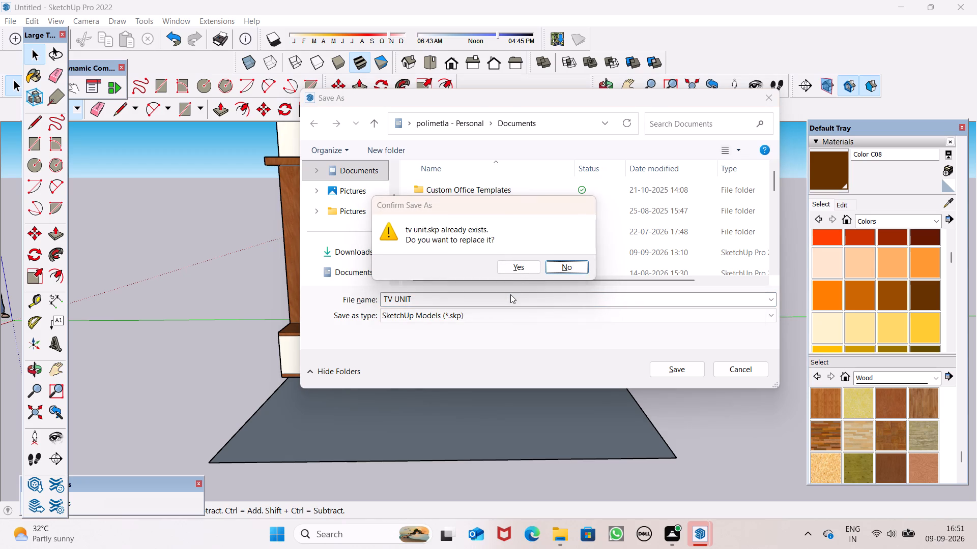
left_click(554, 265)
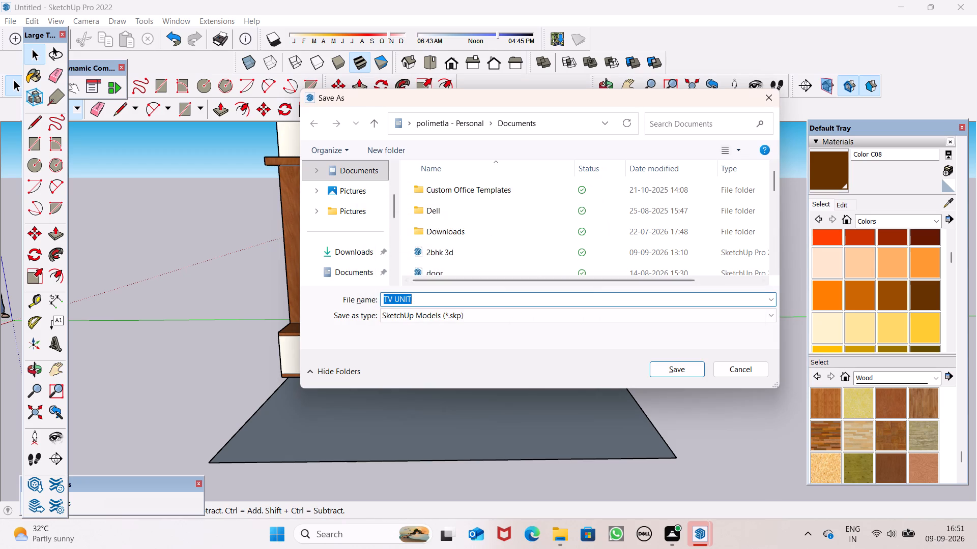
Save the model in the Documents folder as a SketchUp model named TV UNIT SKP.
key("space")
type("TV U")
key("n")
key("i")
key("t")
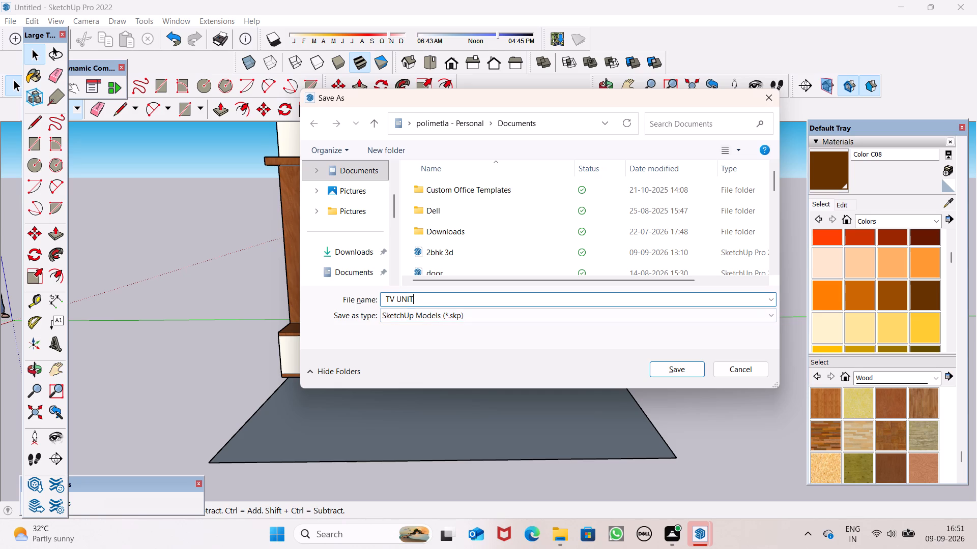
key("space")
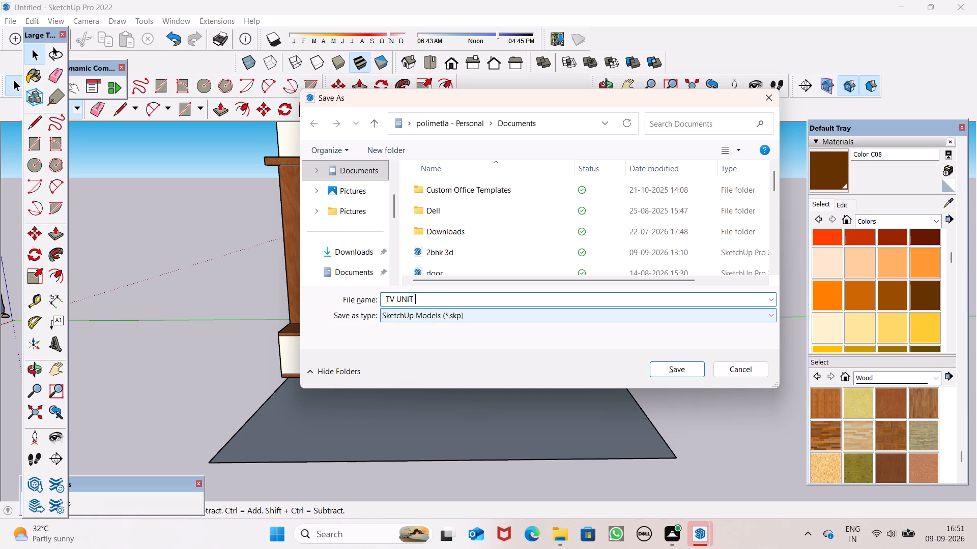
type("3D")
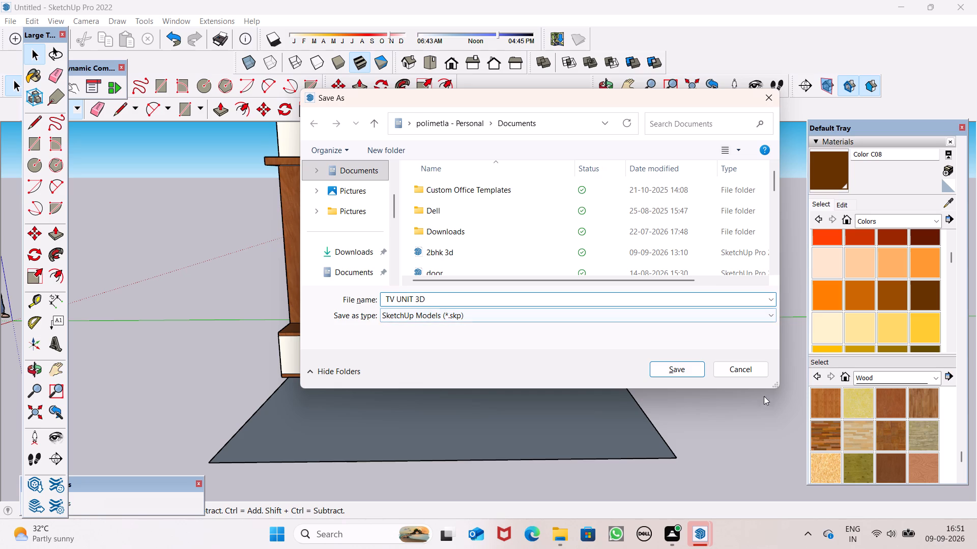
left_click(486, 300)
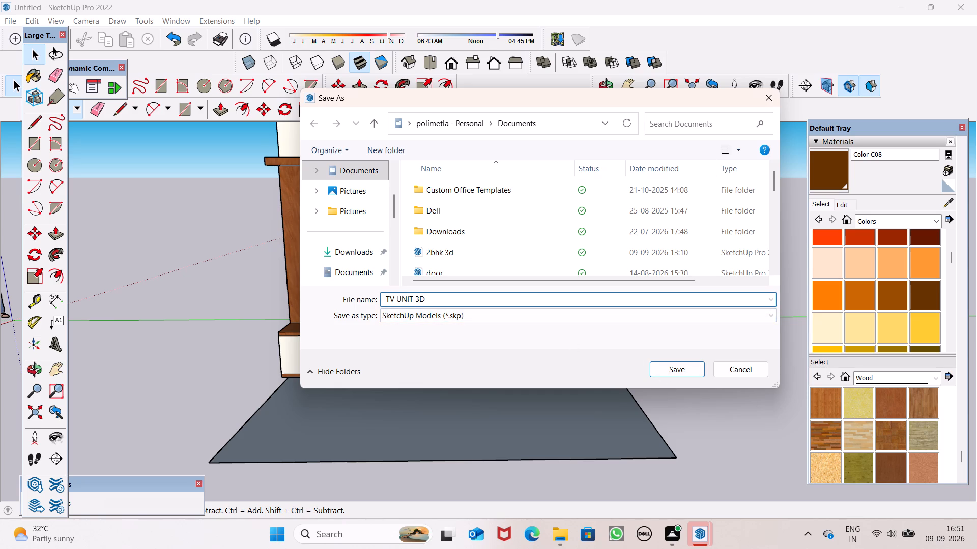
key("BackSpace")
key("BackSpace")
key("s")
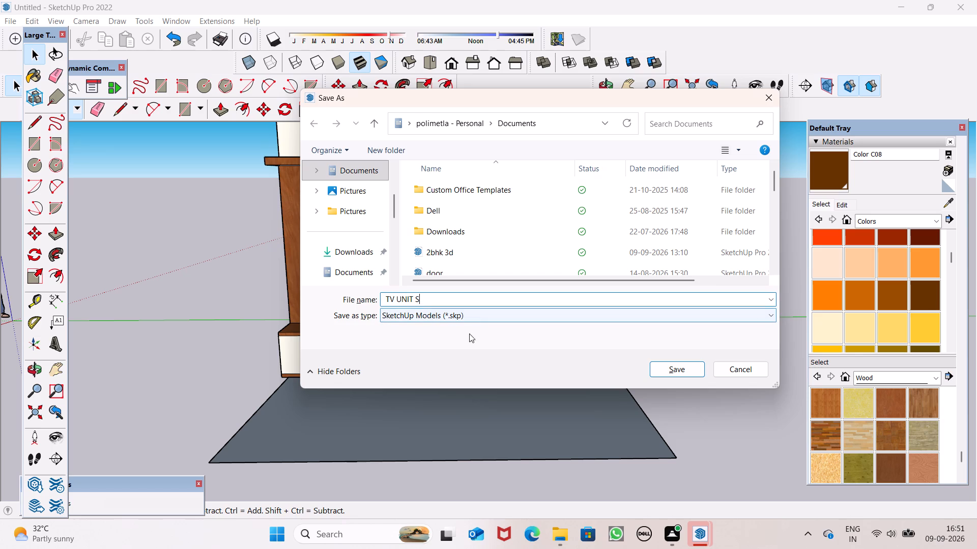
type("KETV")
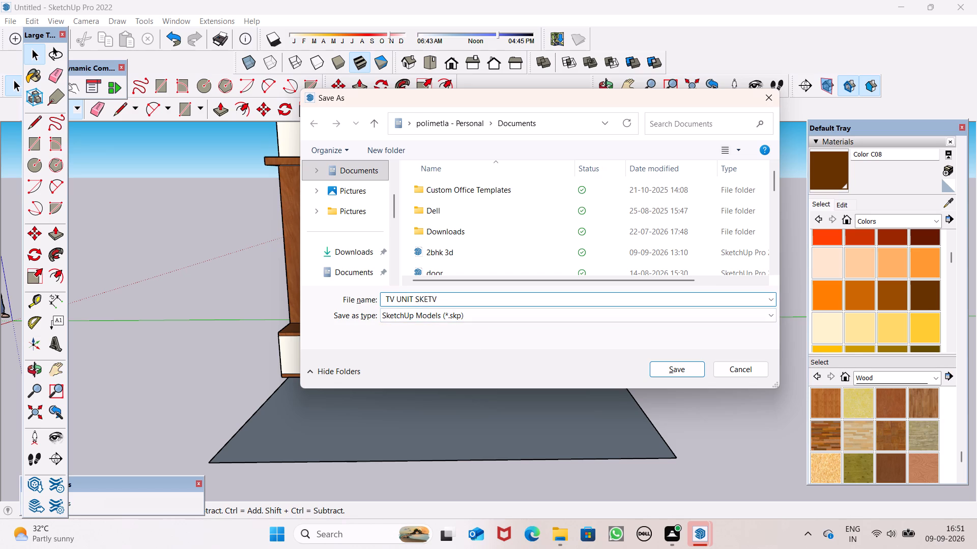
key("BackSpace")
key("BackSpace")
key("BackSpace")
key("BackSpace")
type("KP")
left_click(672, 374)
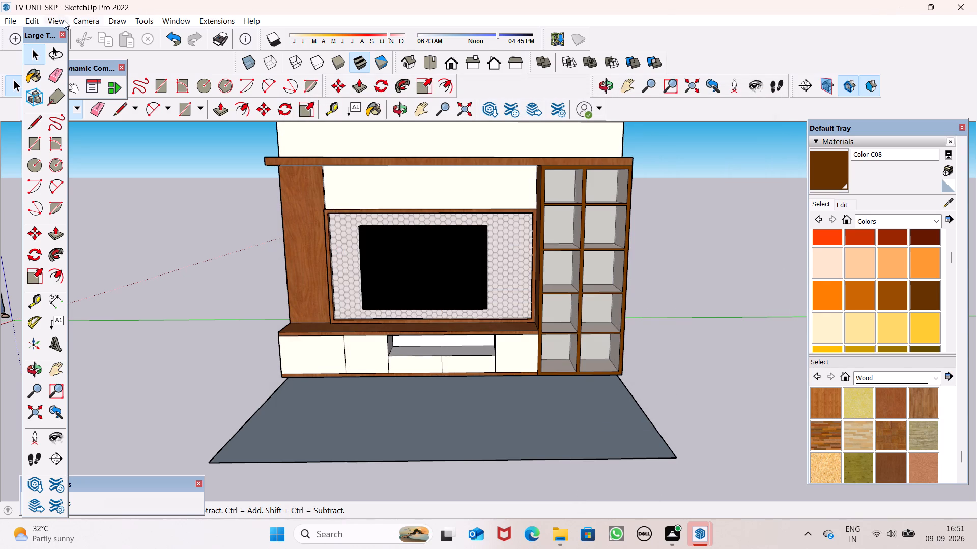
Export the front view of the TV unit as a 2D JPEG image named TV UNIT PDF in the Documents folder.
left_click(14, 20)
left_click(56, 247)
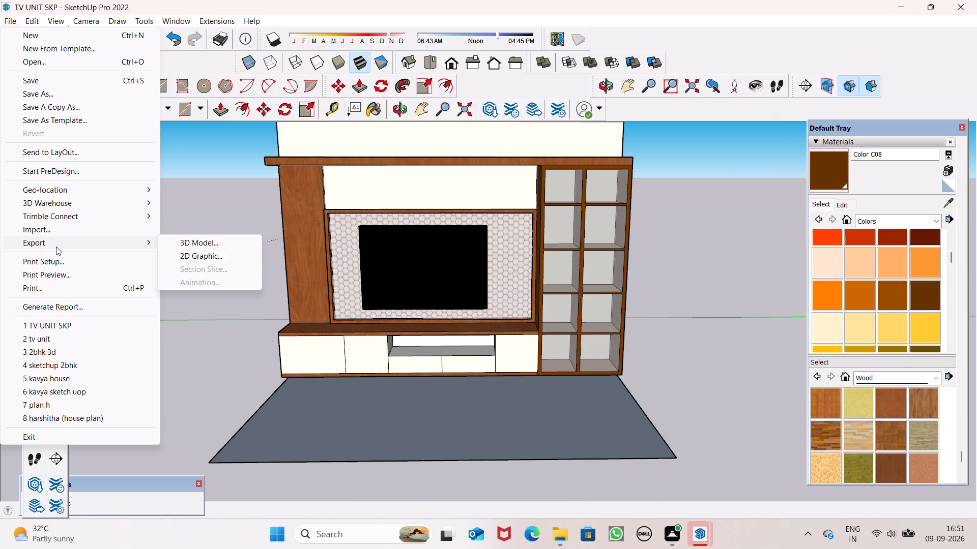
left_click(189, 258)
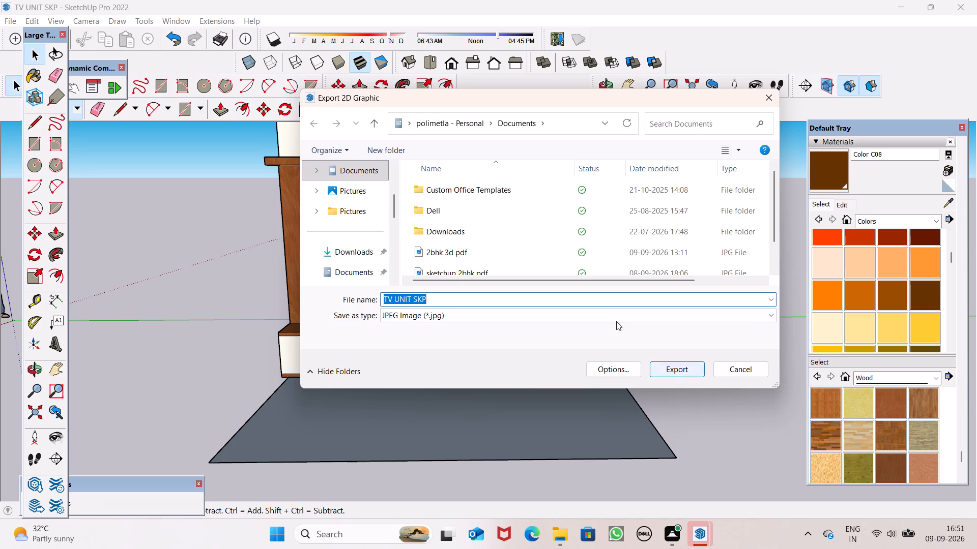
left_click(558, 306)
left_click(499, 298)
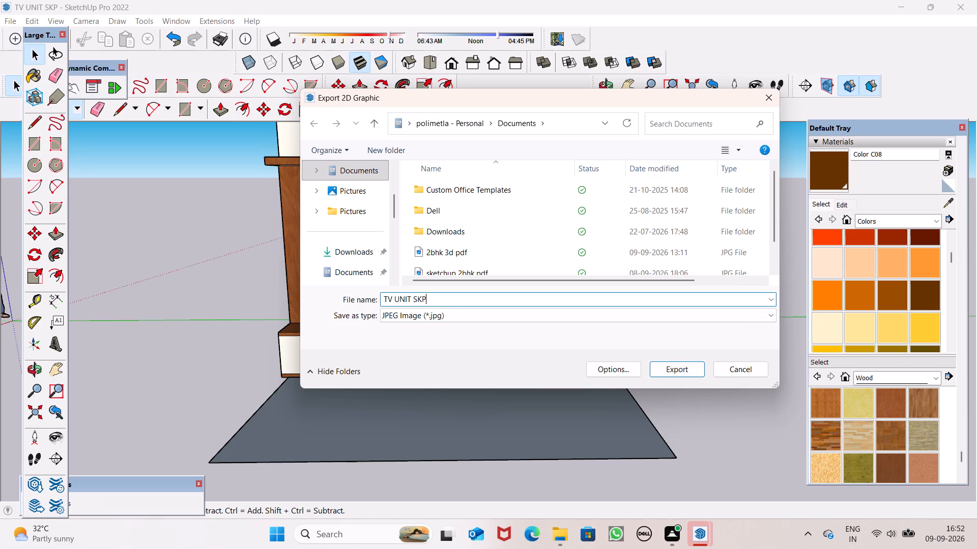
key("BackSpace")
key("BackSpace")
key("BackSpace")
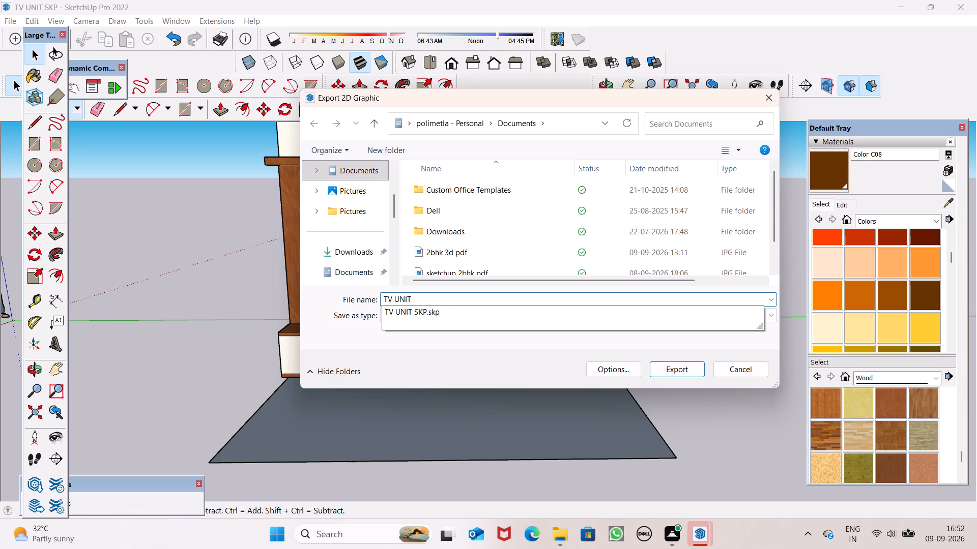
key("p")
type("DF")
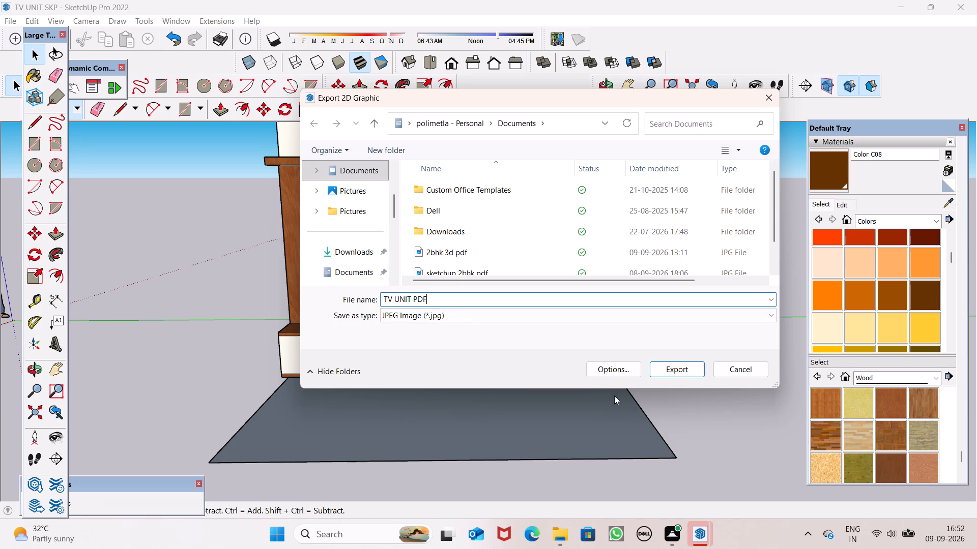
left_click(673, 371)
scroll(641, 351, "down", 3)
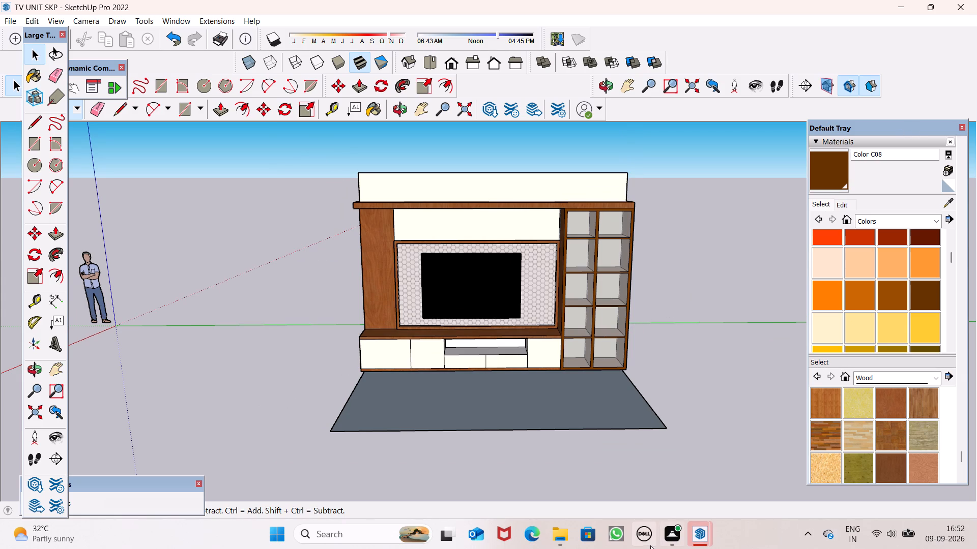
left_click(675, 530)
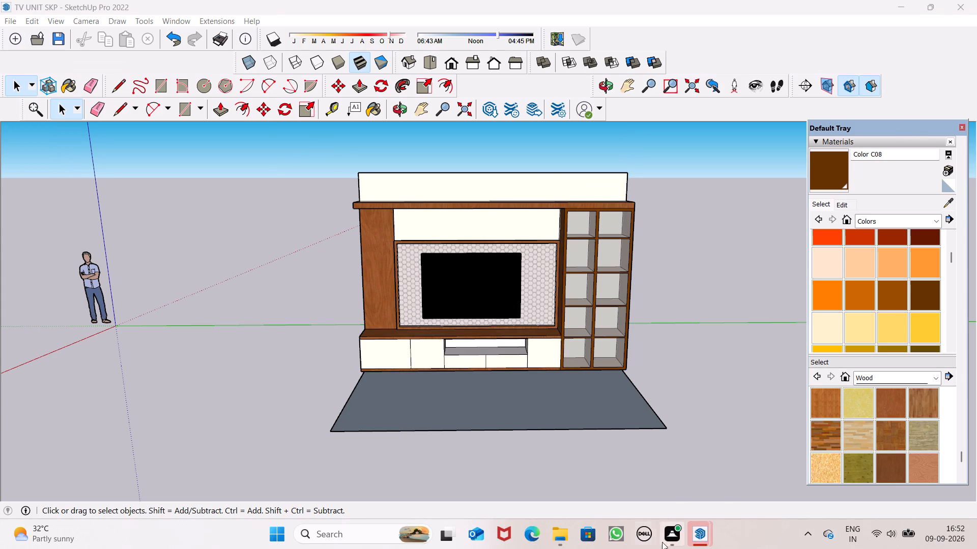